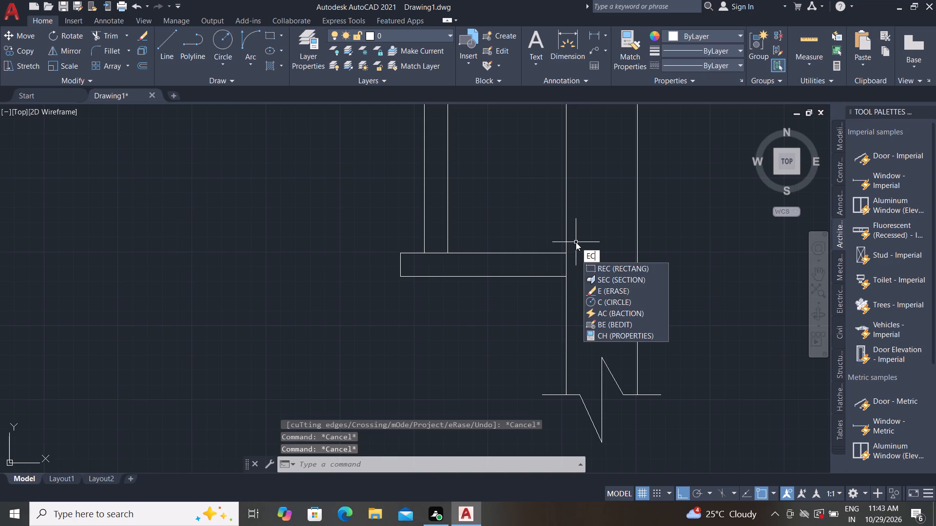
Extend the projecting slab's top line across the wall to its far face.
key("Escape")
type("EX")
key("space")
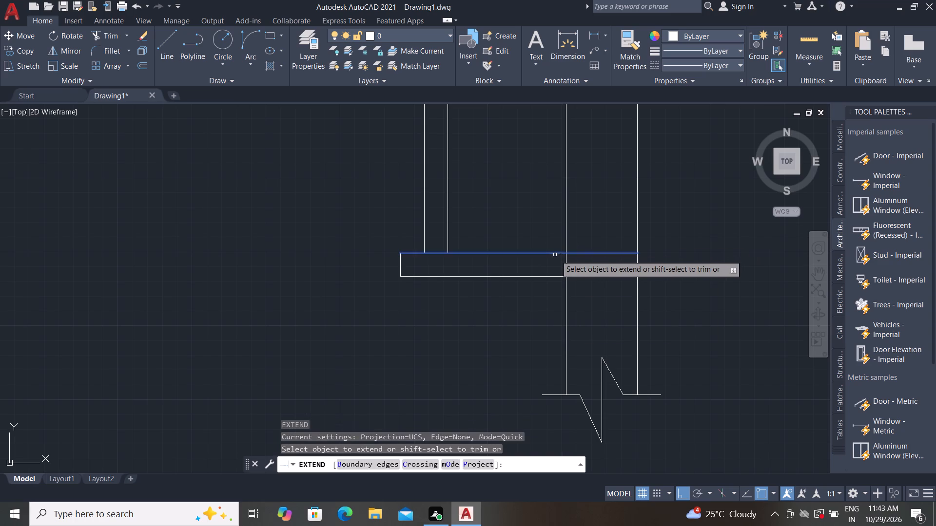
left_click(554, 254)
key("Escape")
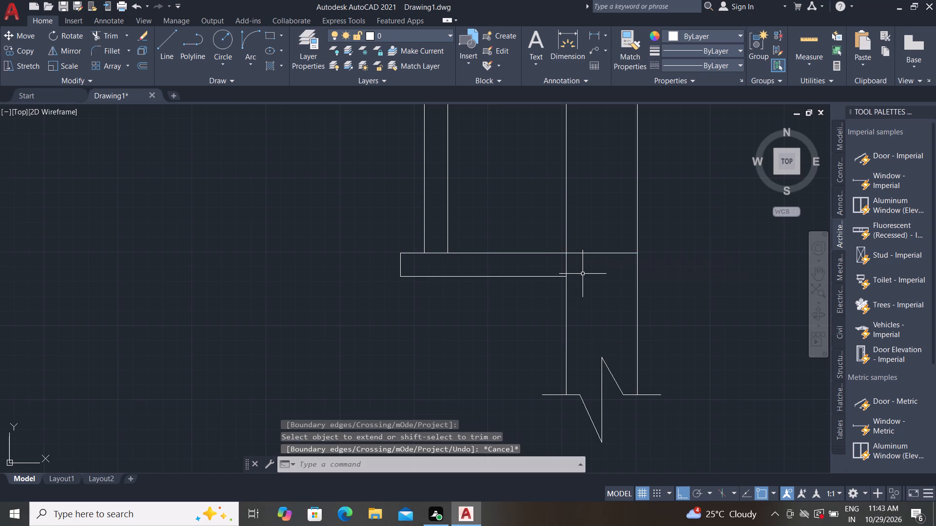
Trim the wall's near face line between the slab's top and bottom edges.
key("t")
key("r")
key("space")
left_click(565, 268)
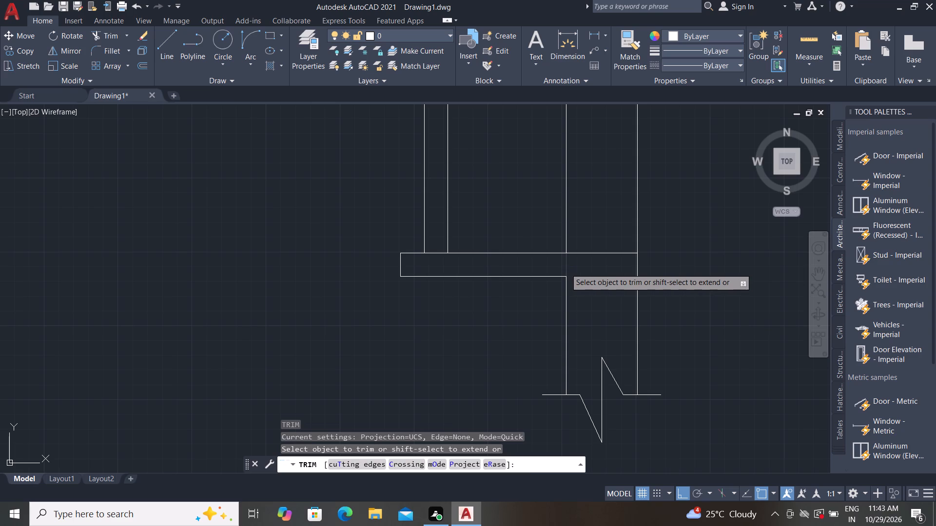
key("Escape")
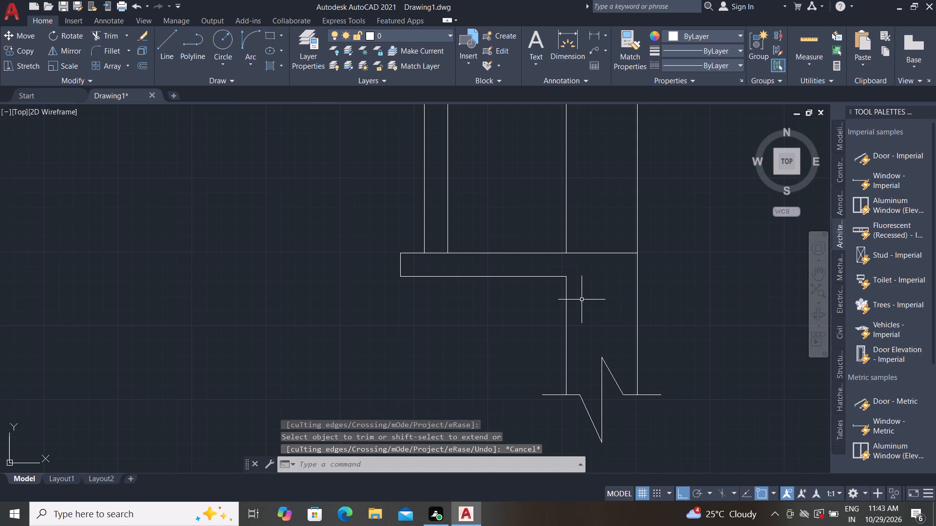
key("Escape")
key("Escape")
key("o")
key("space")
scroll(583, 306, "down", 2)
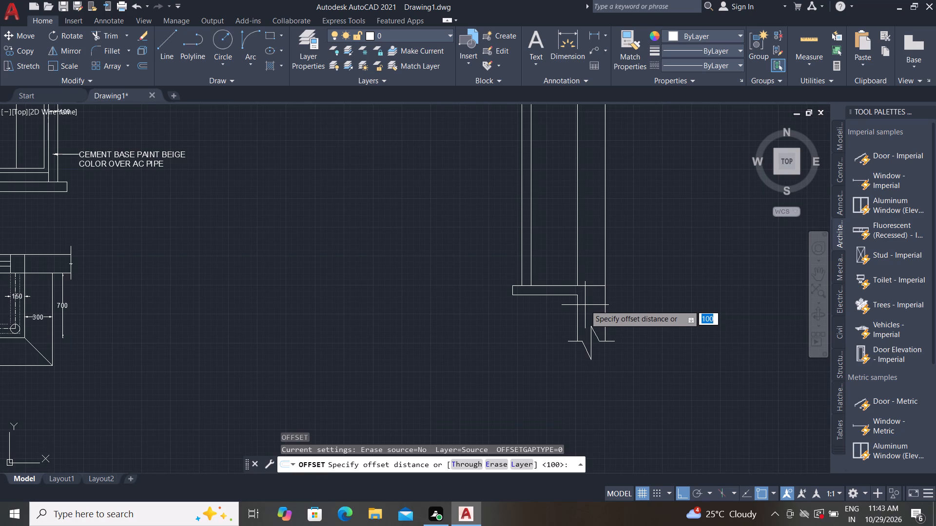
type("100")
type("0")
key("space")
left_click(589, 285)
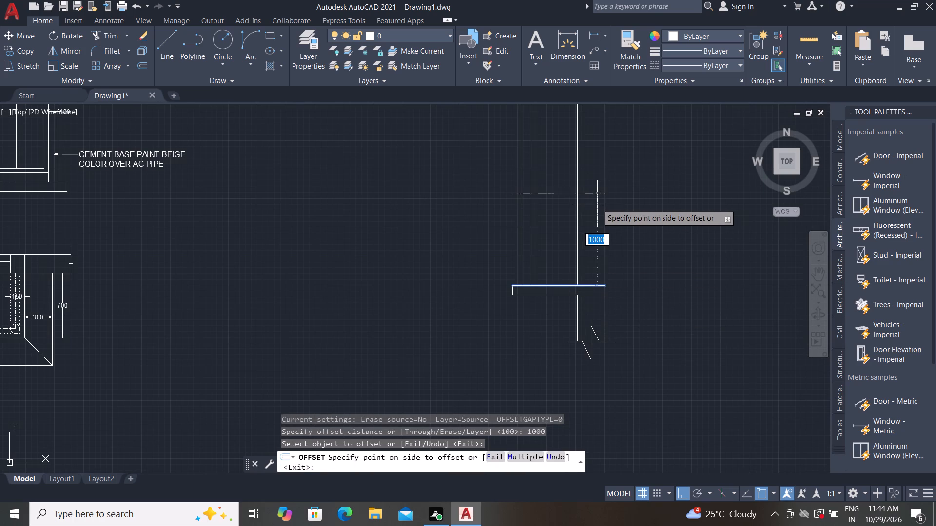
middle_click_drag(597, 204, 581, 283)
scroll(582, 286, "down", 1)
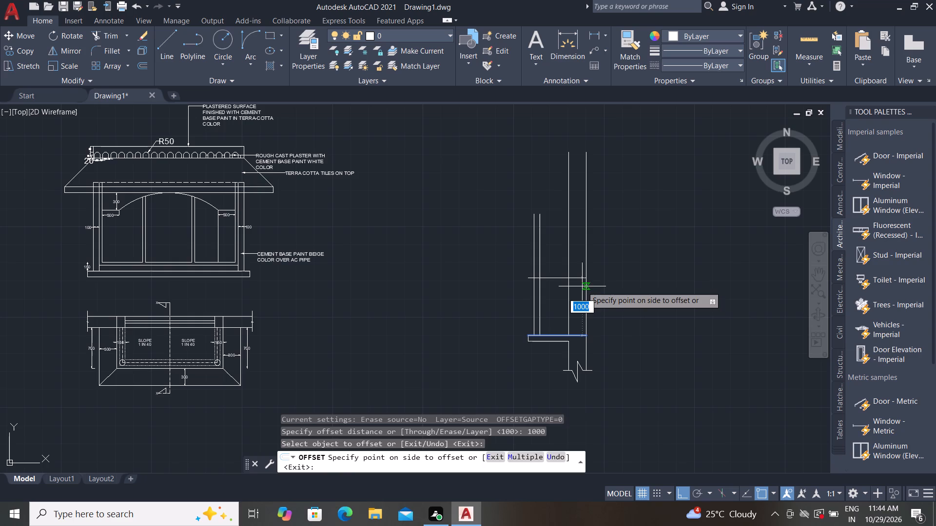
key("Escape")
Offset the slab's top line 1800 upward.
key("o")
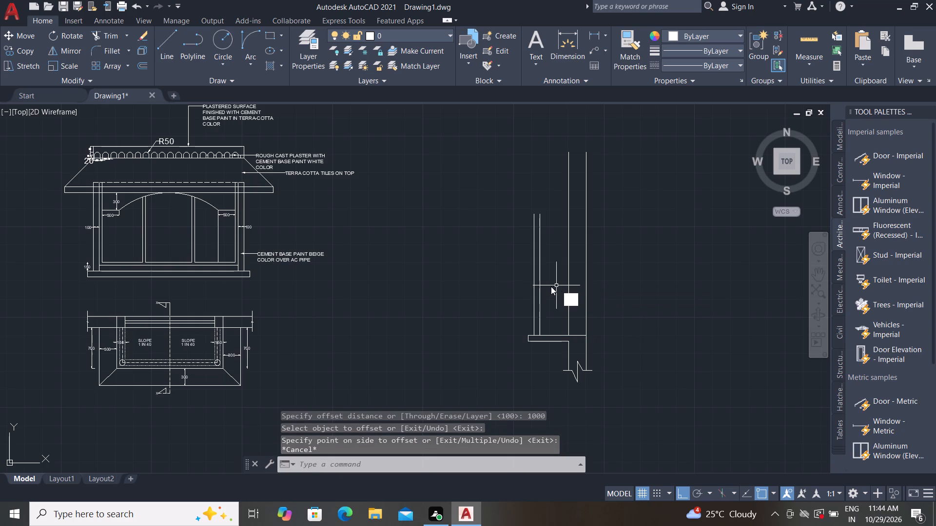
key("space")
key("1")
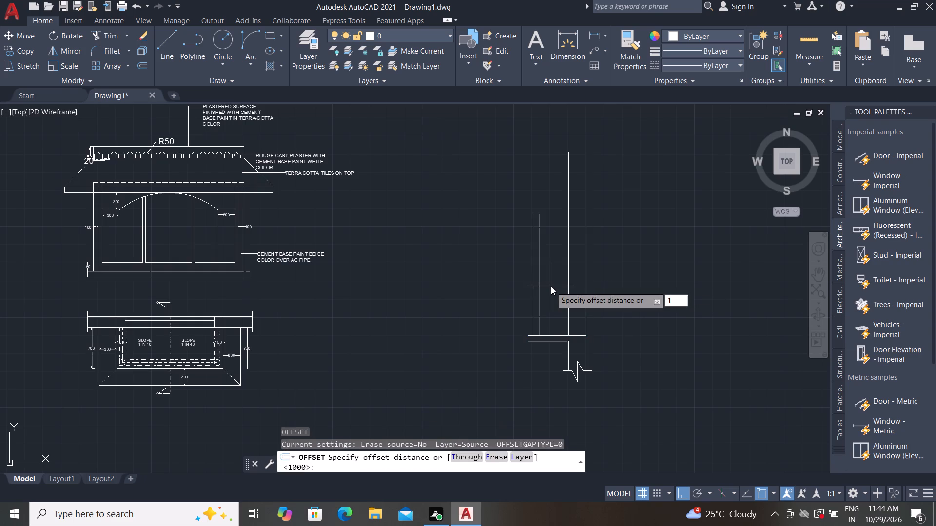
type("80")
type("0")
key("space")
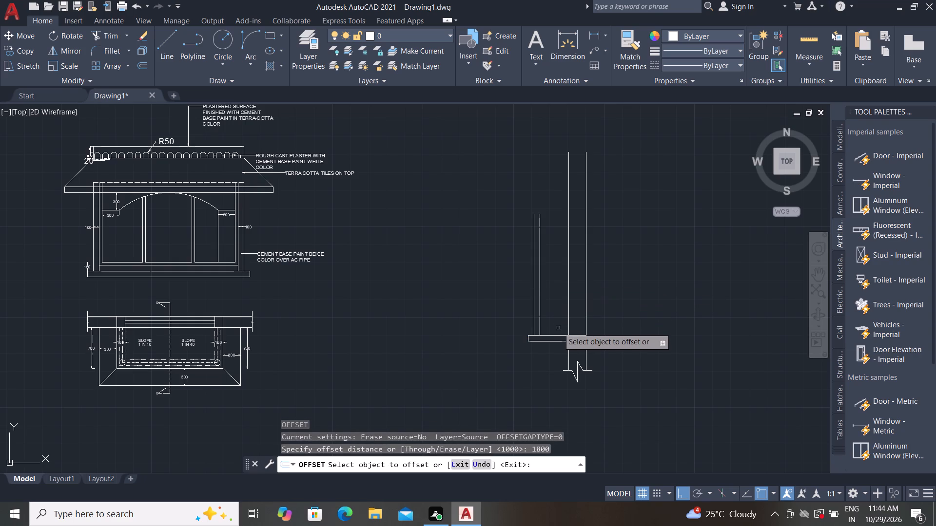
left_click(558, 335)
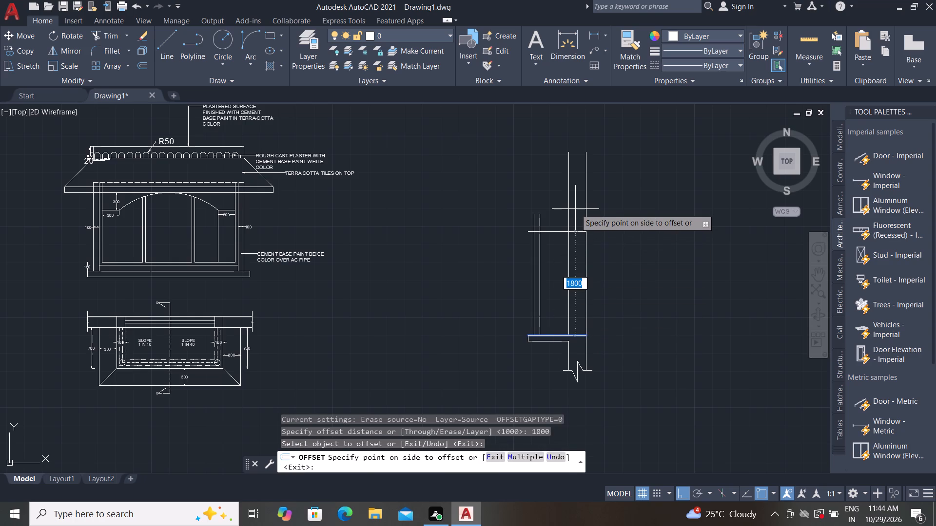
left_click(575, 209)
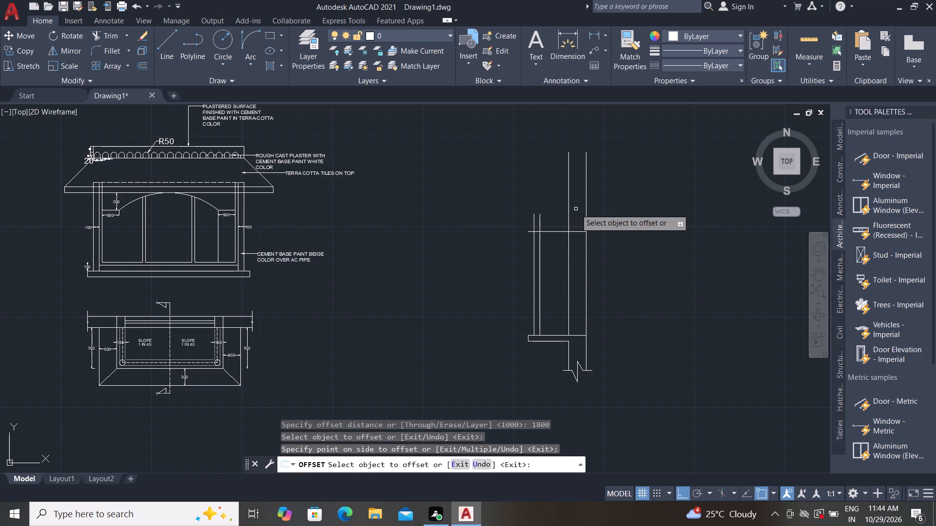
key("Escape")
Trim the 1800 offset line inside the wall thickness and beyond the upright's outer face.
scroll(579, 228, "up", 2)
type("TR")
key("space")
left_click(580, 229)
left_click(580, 240)
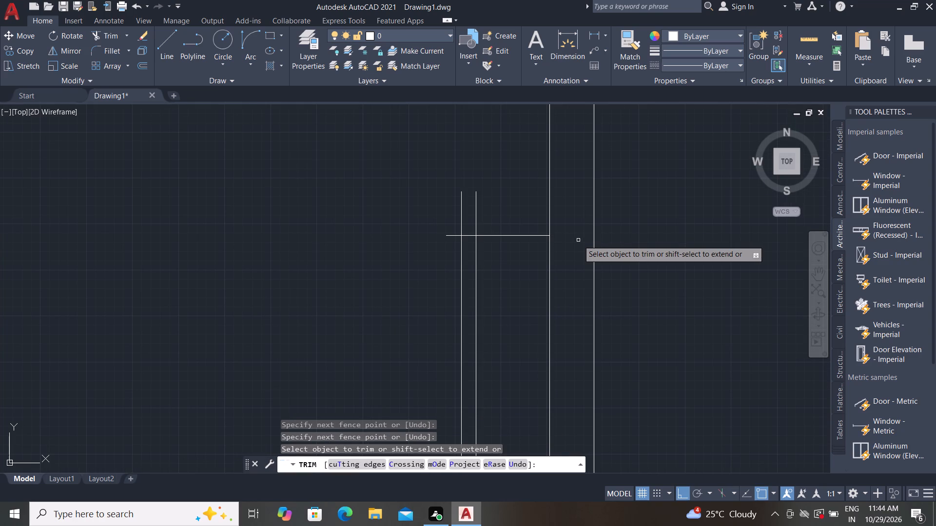
left_click(454, 235)
key("Escape")
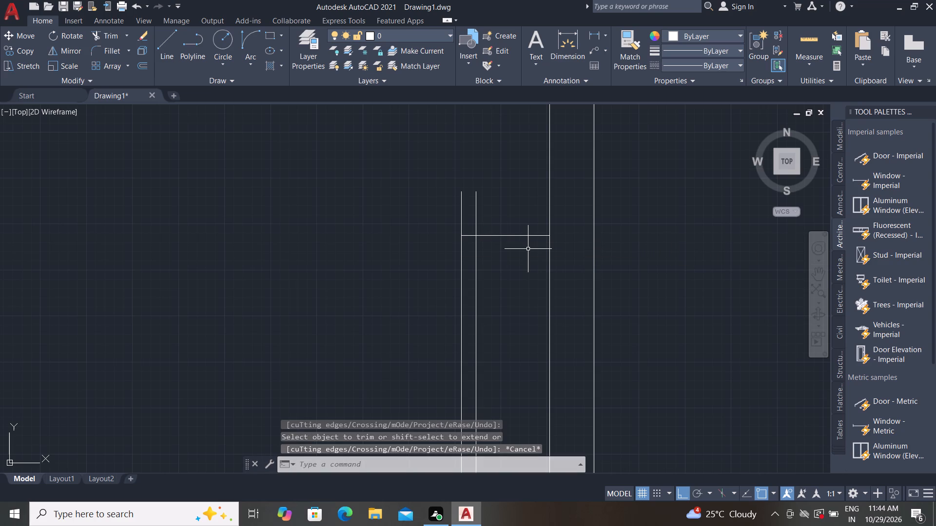
Draw a horizontal line across the wall thickness, a short distance above the trimmed 1800 offset line.
type("L")
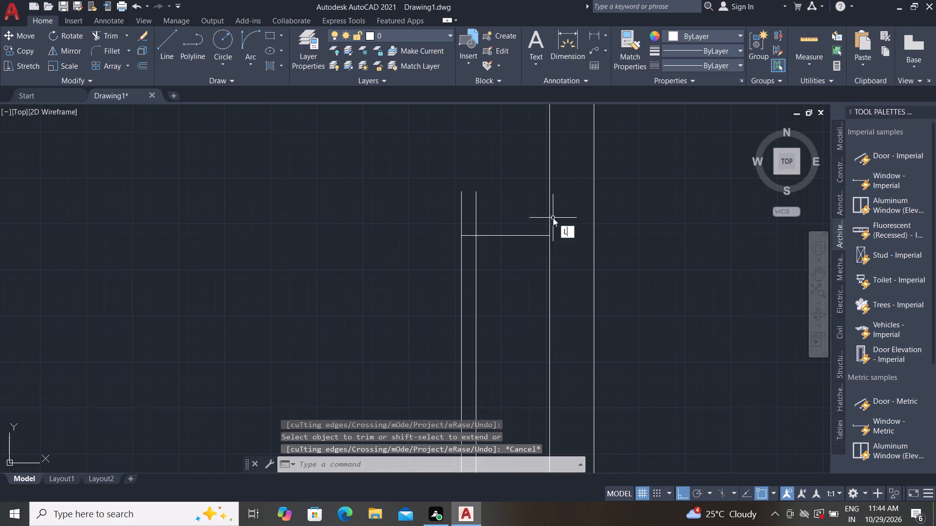
key("space")
left_click(549, 212)
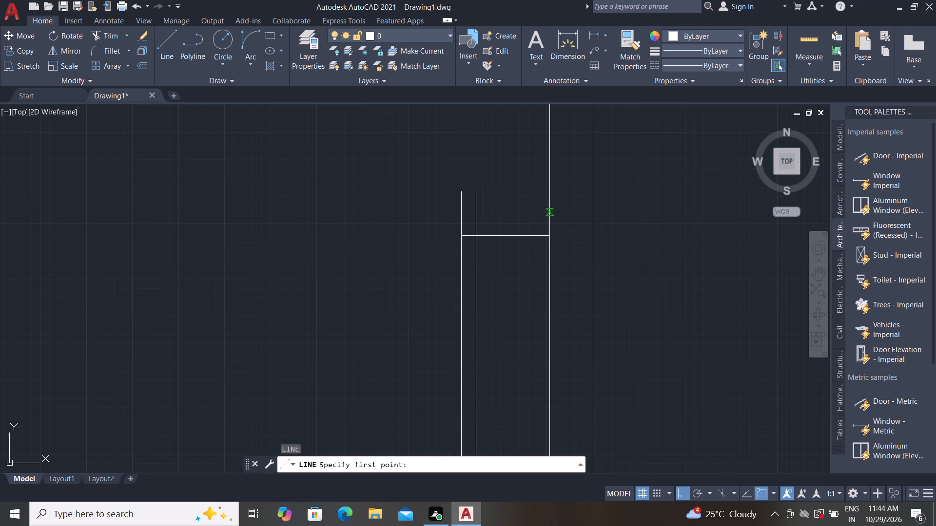
left_click(594, 212)
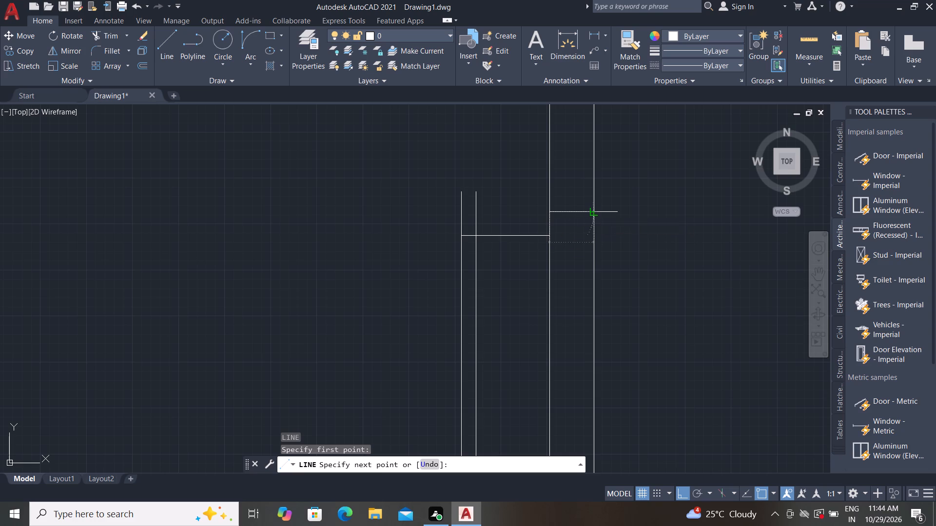
key("Escape")
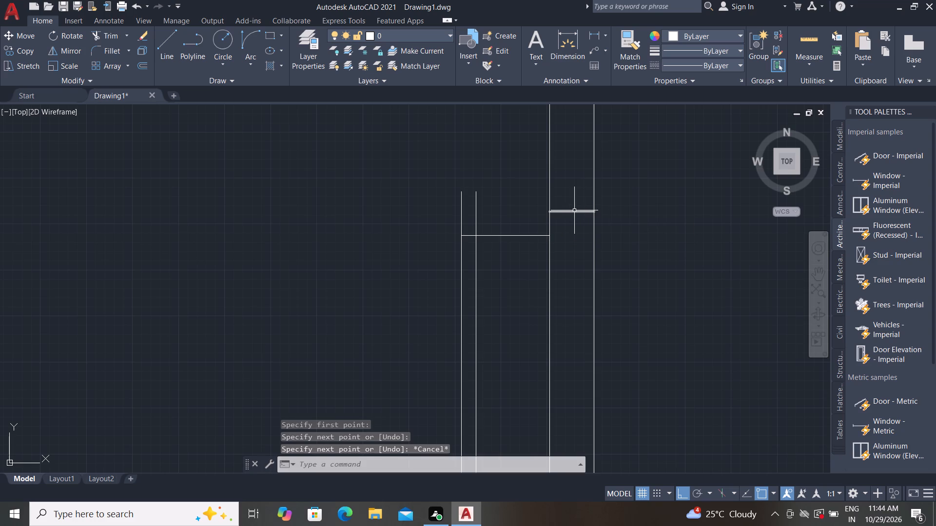
Draw a vertical line inside the wall, near its slab-side face, from the new horizontal line down to the slab's top line.
type("L")
key("space")
left_click(562, 210)
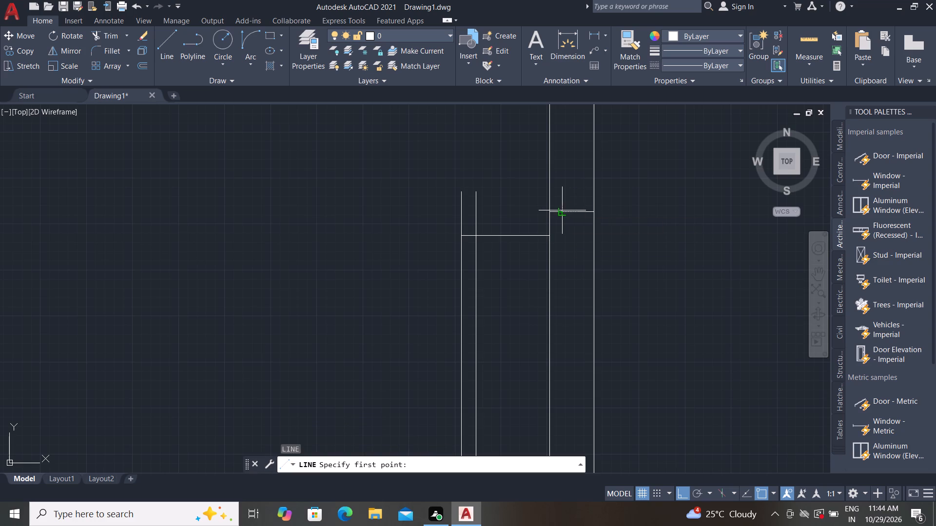
scroll(579, 193, "down", 1)
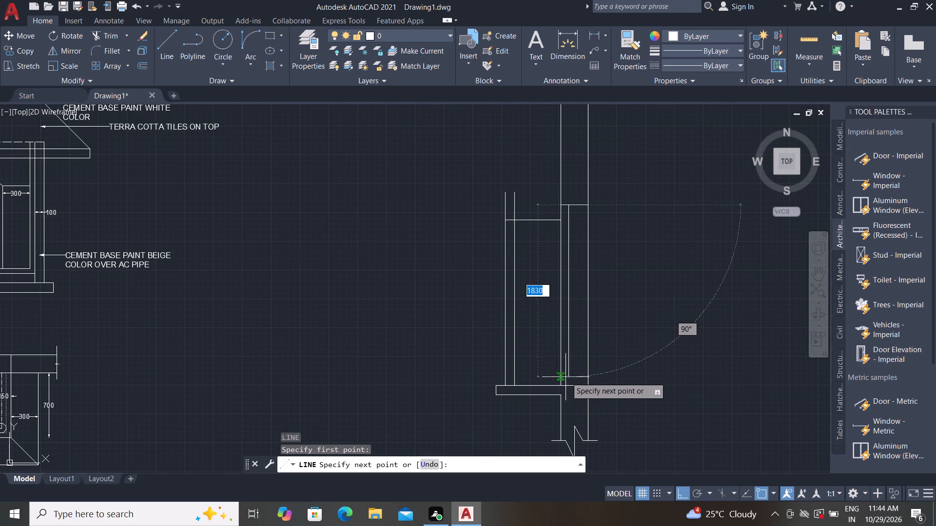
left_click(569, 383)
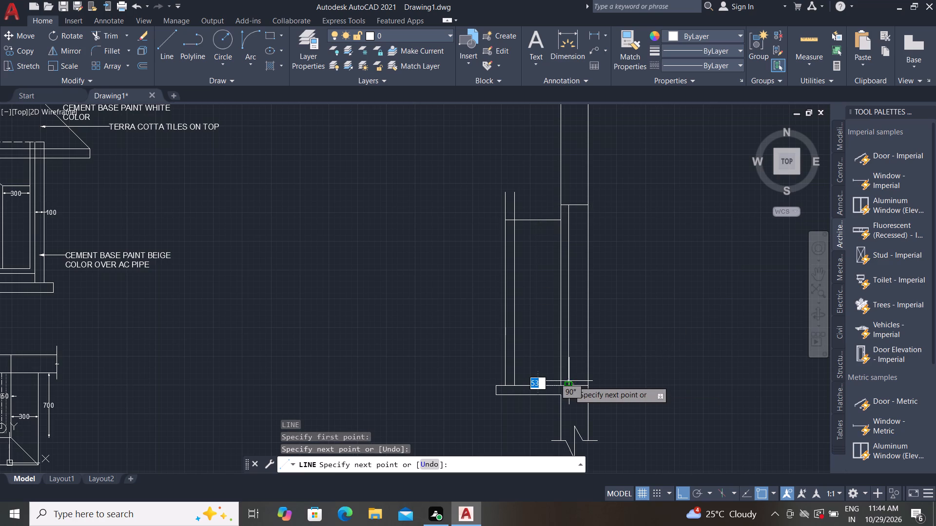
key("Escape")
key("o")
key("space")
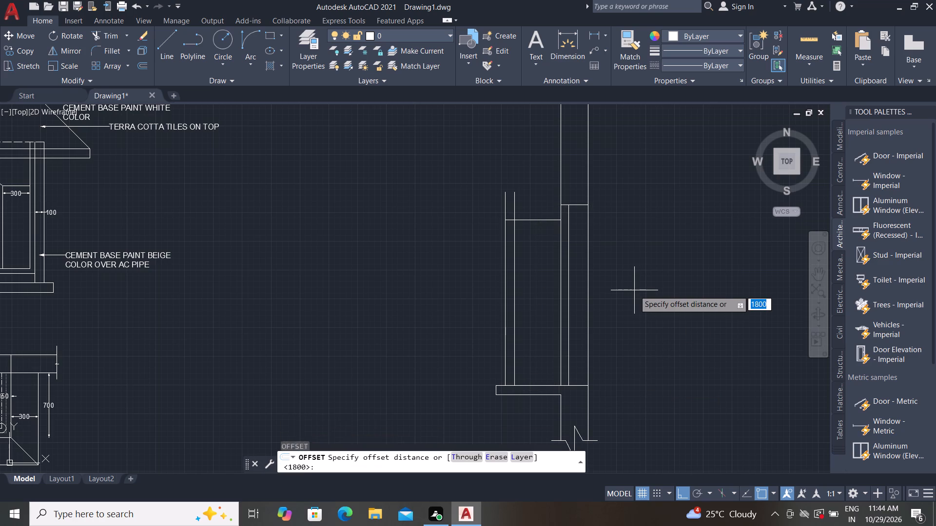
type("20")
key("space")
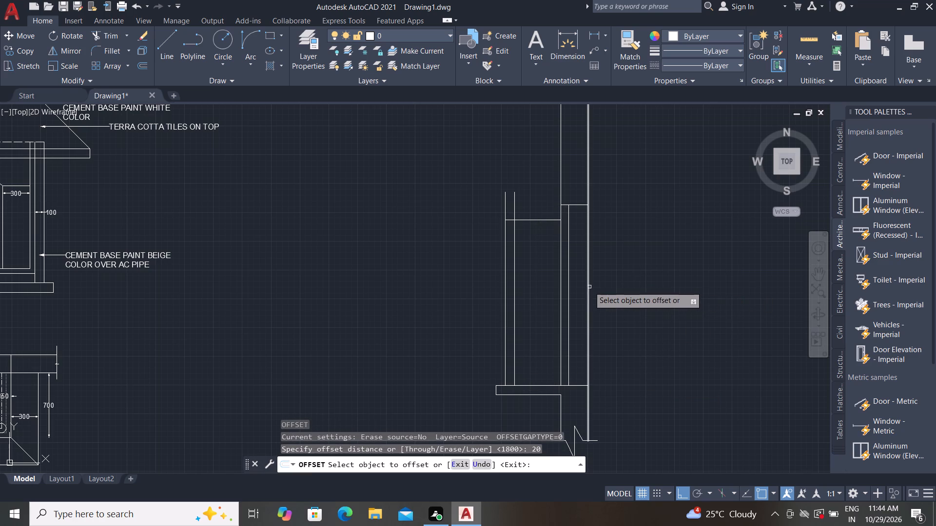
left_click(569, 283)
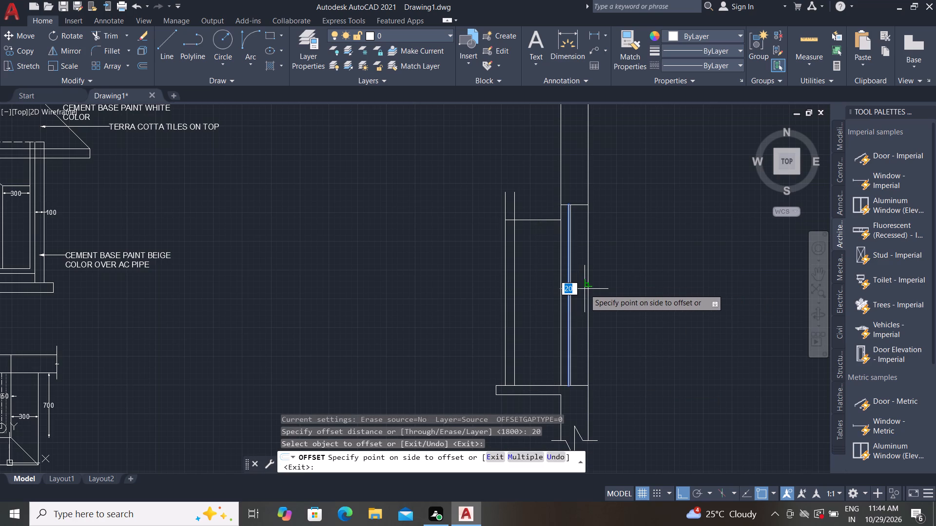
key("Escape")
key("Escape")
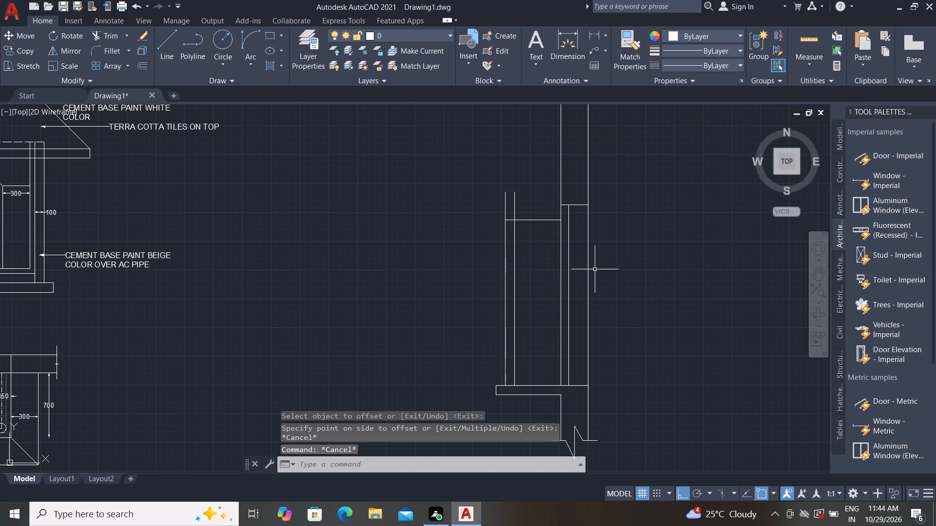
Offset the vertical line inside the wall by 60 toward the wall's far face.
type("O")
key("space")
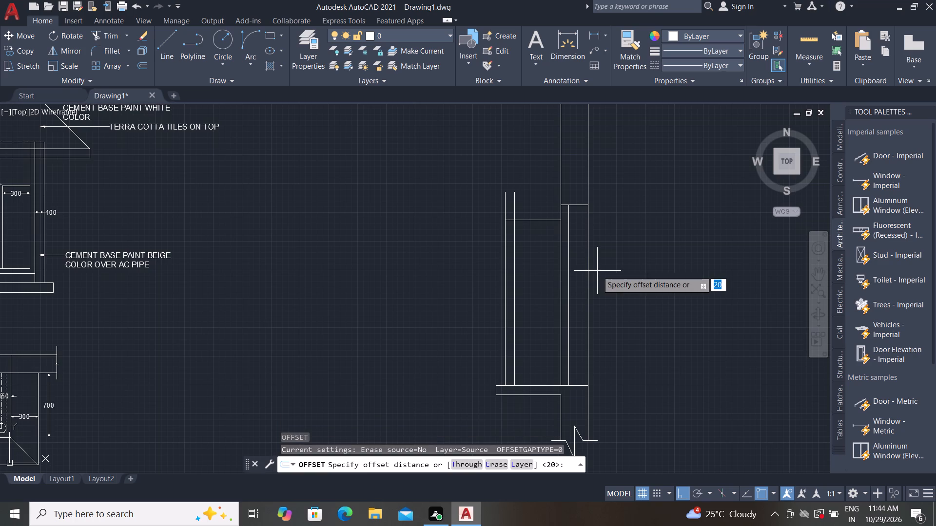
type("60")
key("space")
left_click(568, 272)
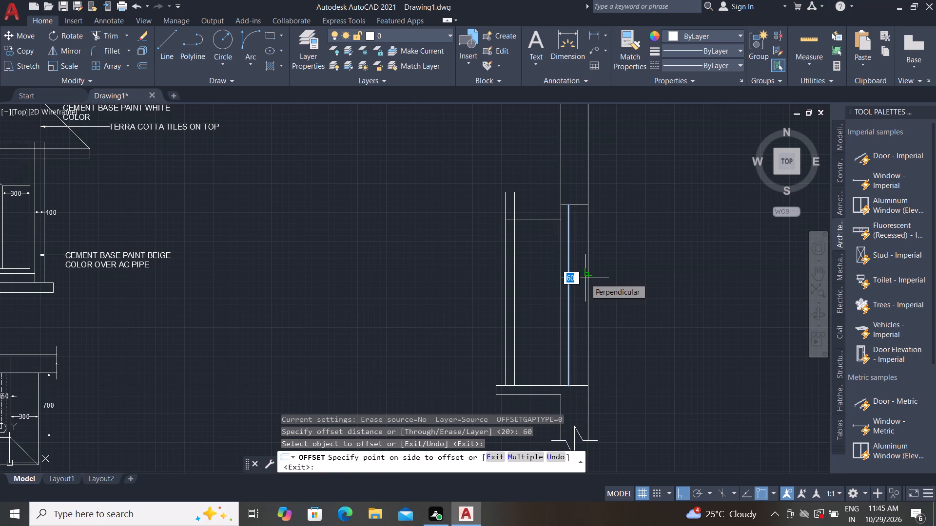
left_click(585, 278)
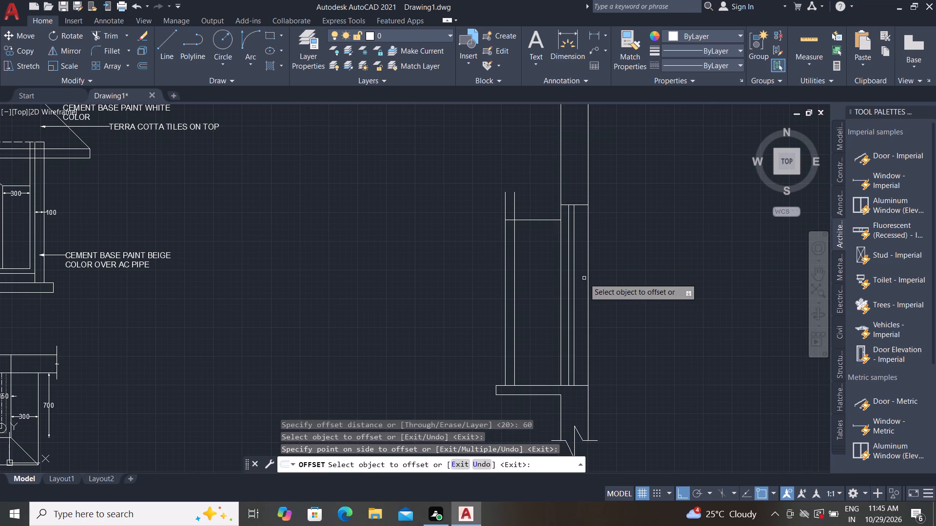
key("Escape")
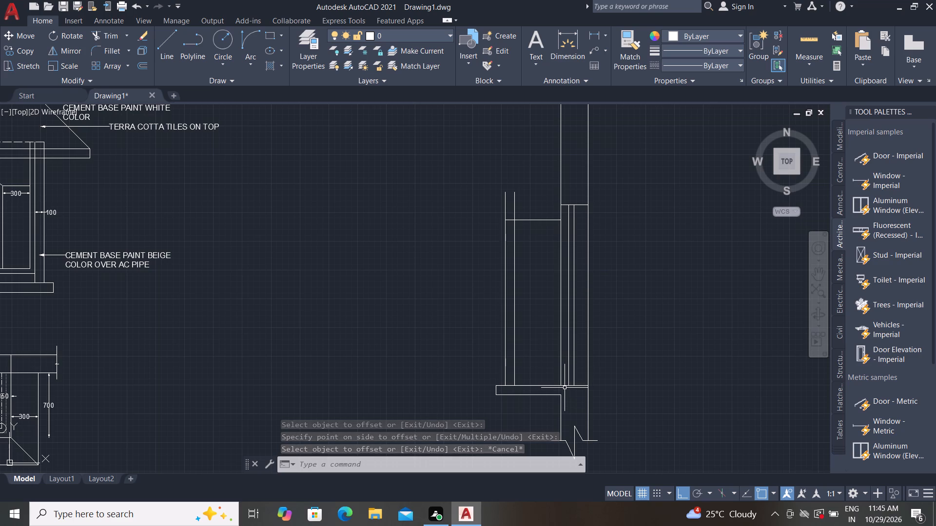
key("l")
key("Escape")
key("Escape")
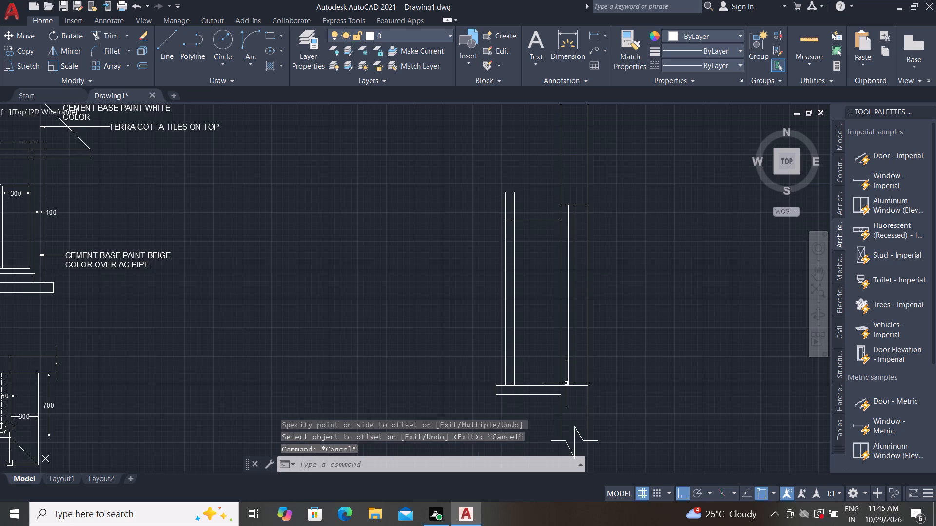
Offset the slab's top line 150 upward.
type("O")
key("space")
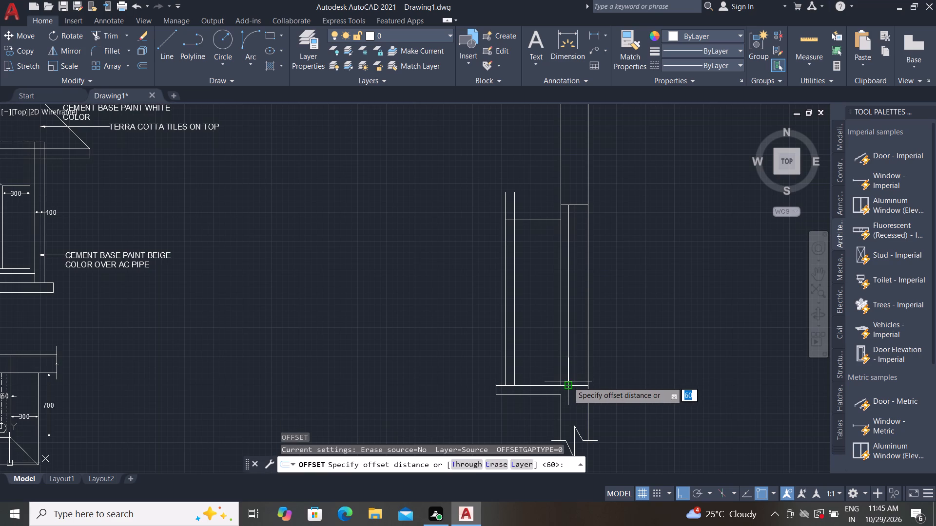
key("1")
type("50")
key("space")
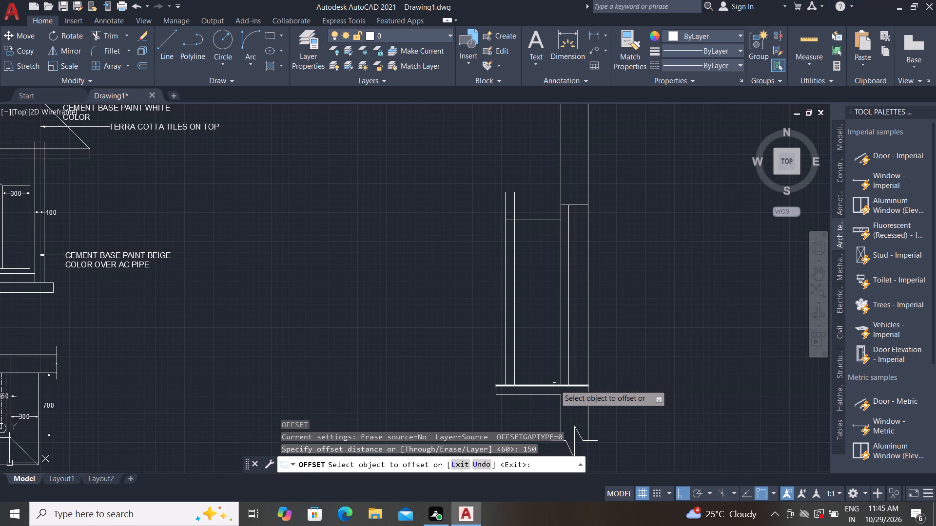
left_click(554, 384)
left_click(550, 340)
key("Escape")
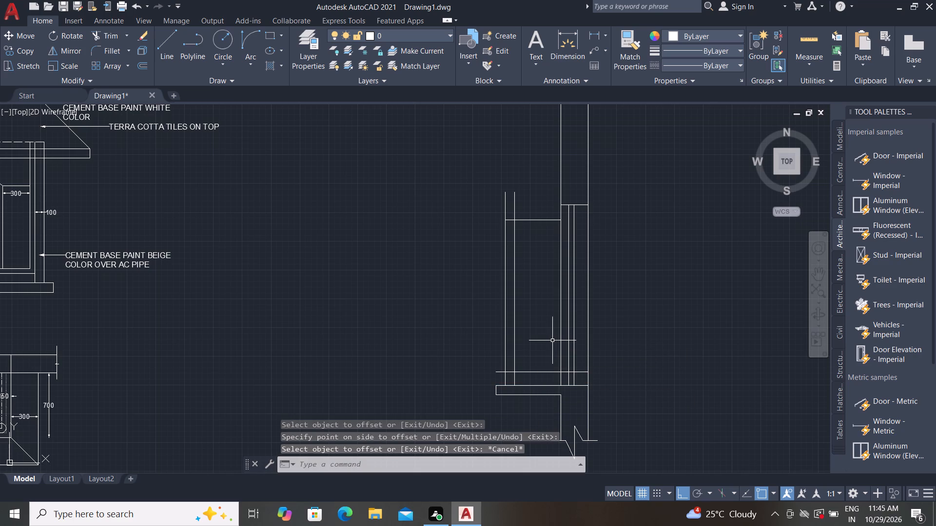
Trim the two window-frame verticals below the 150 offset line, and trim that offset line back to the wall thickness.
type("TR")
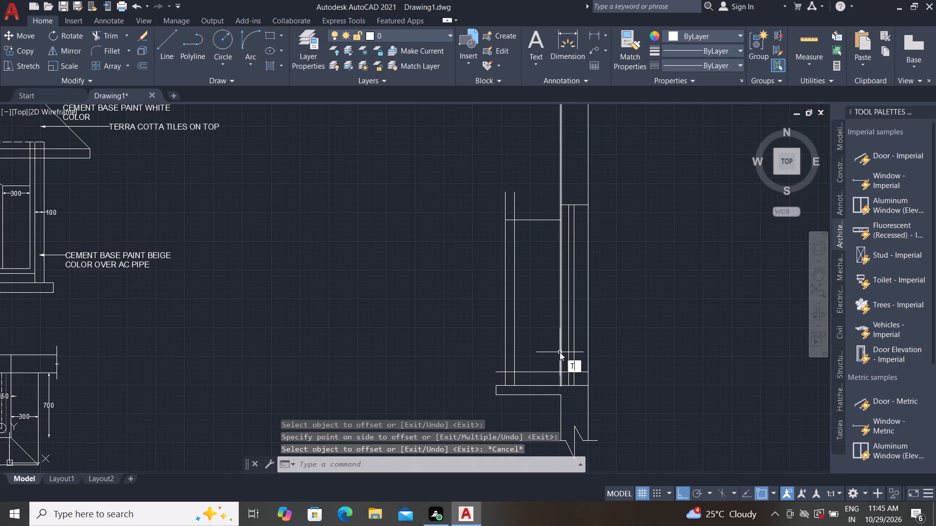
key("space")
scroll(572, 379, "up", 2)
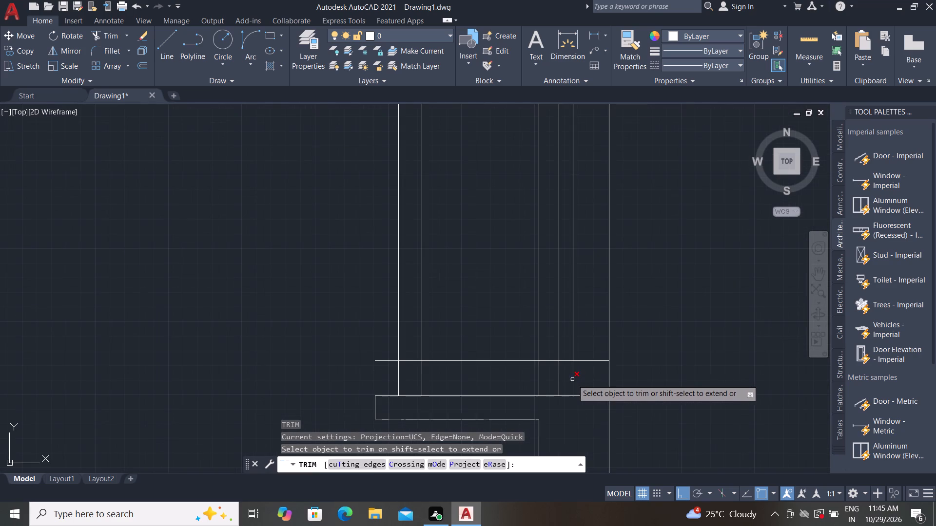
left_click(554, 378)
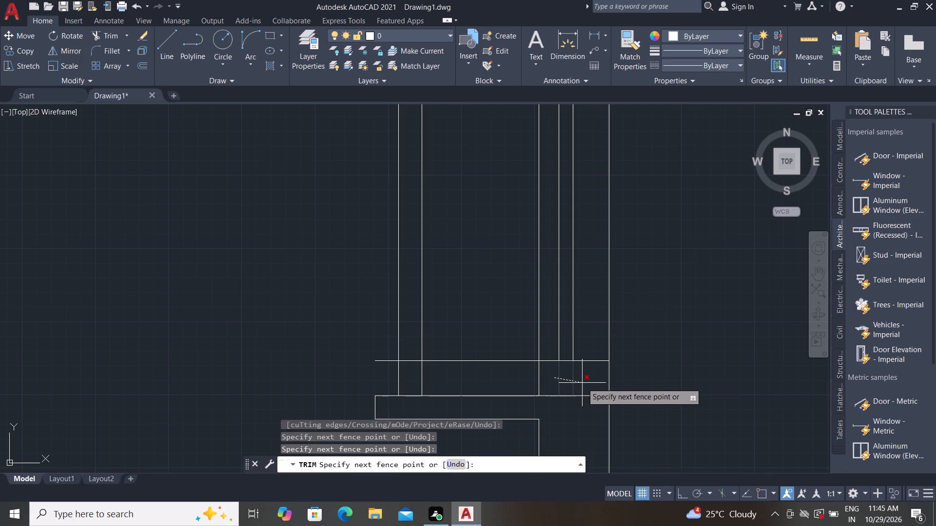
left_click(582, 383)
left_click(518, 340)
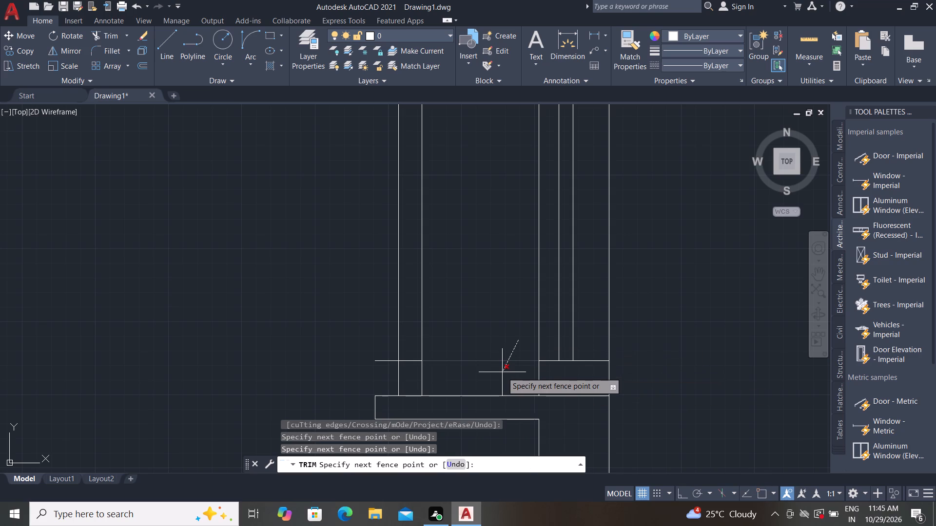
left_click(502, 372)
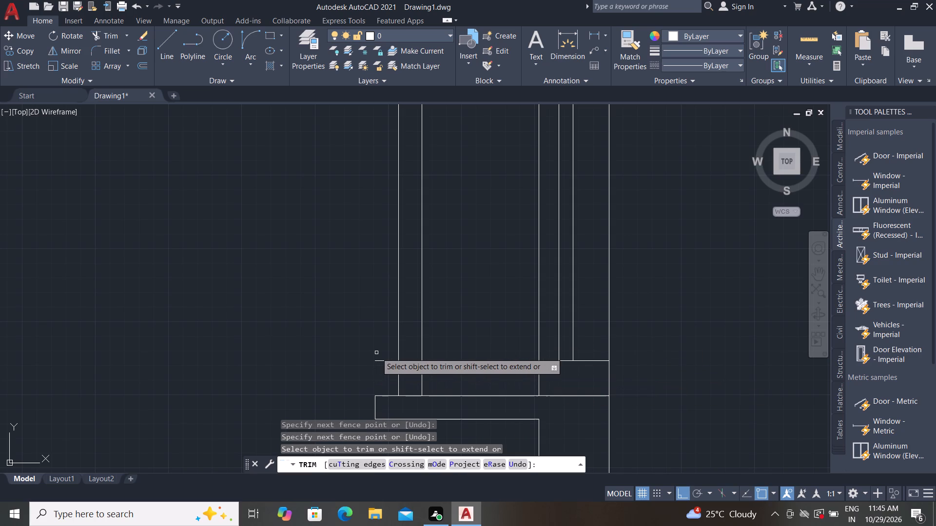
left_click(385, 346)
left_click(391, 366)
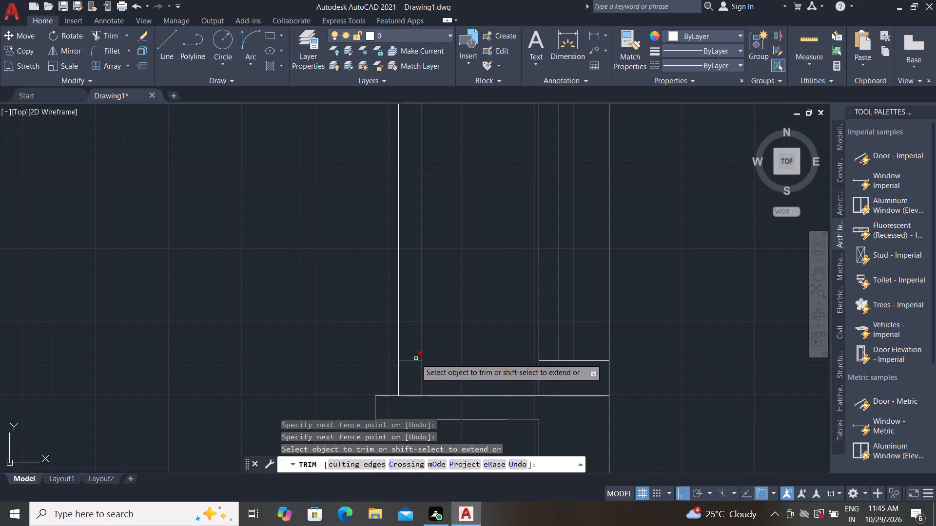
left_click(414, 355)
left_click(413, 364)
key("Escape")
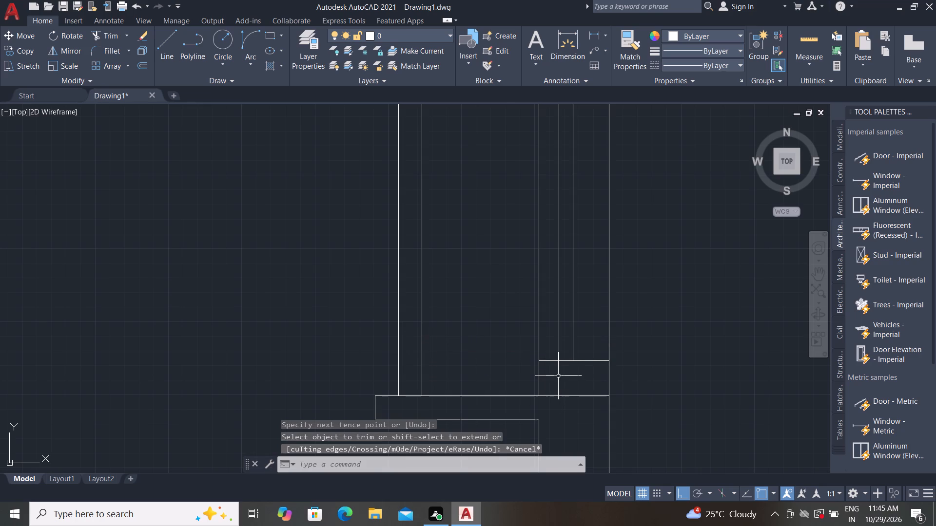
Offset the trimmed sill line inside the wall 50 downward.
key("o")
key("space")
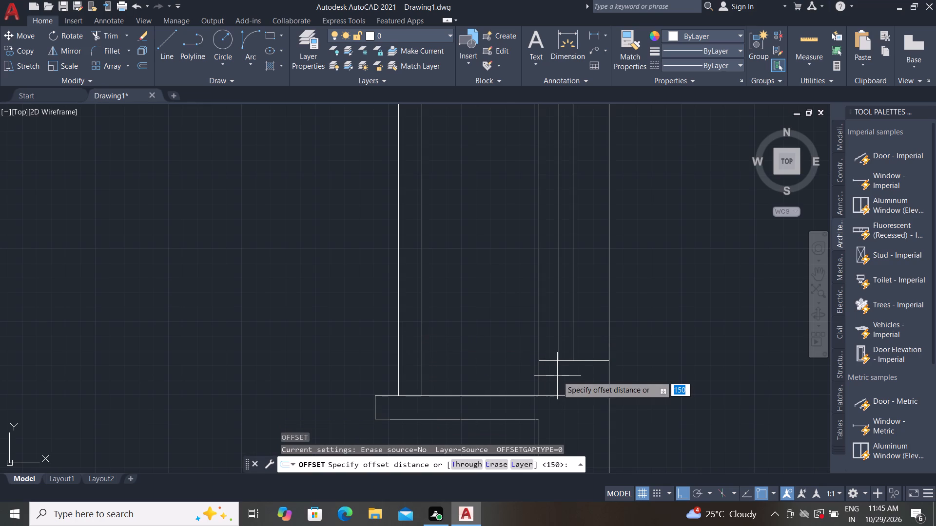
type("50")
key("space")
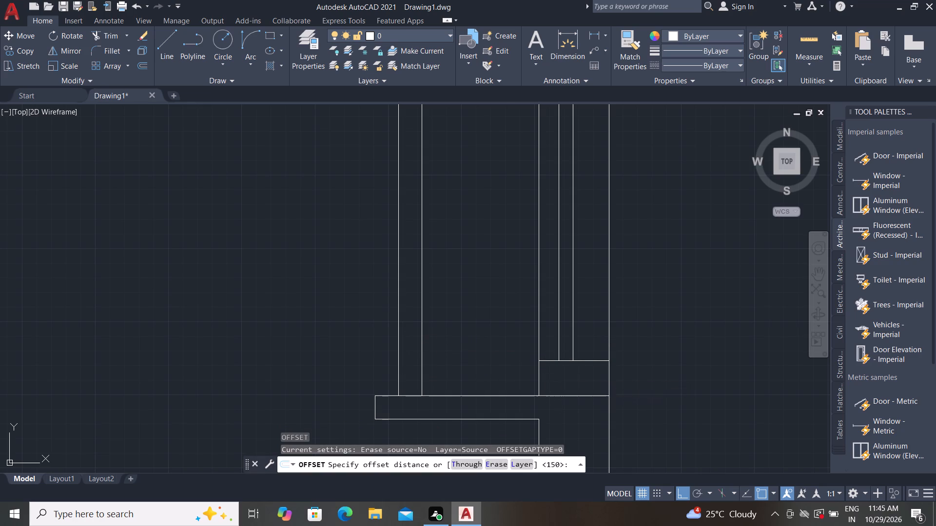
left_click(550, 362)
left_click(554, 377)
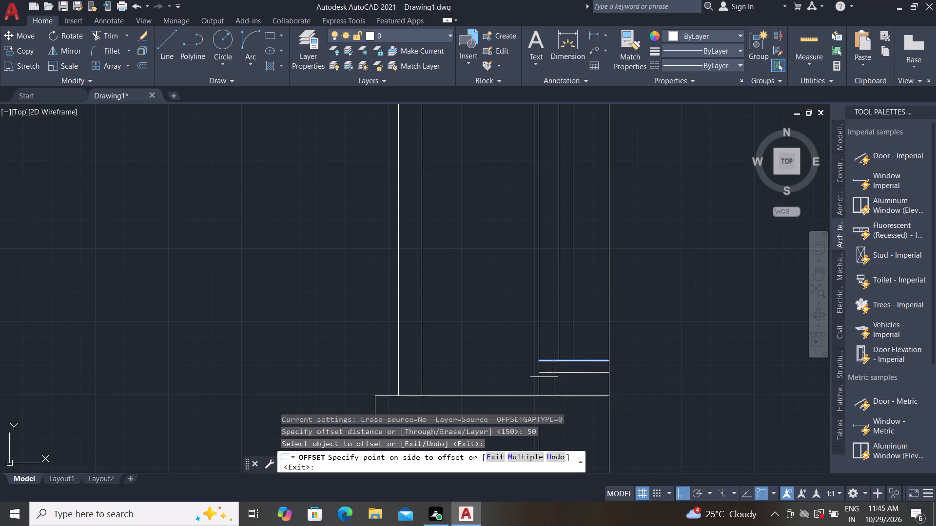
key("Escape")
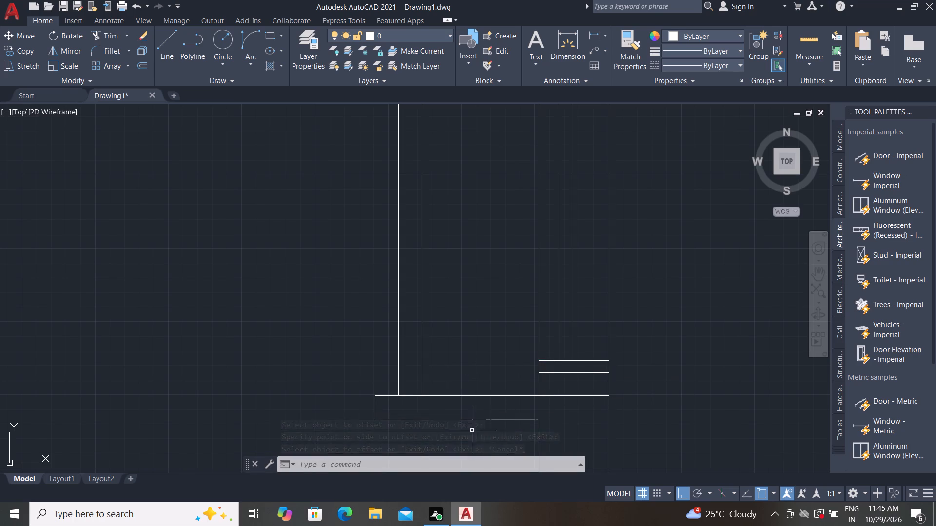
Offset the horizontal line joining the upright's upper part to the wall 400 upward.
scroll(479, 396, "down", 2)
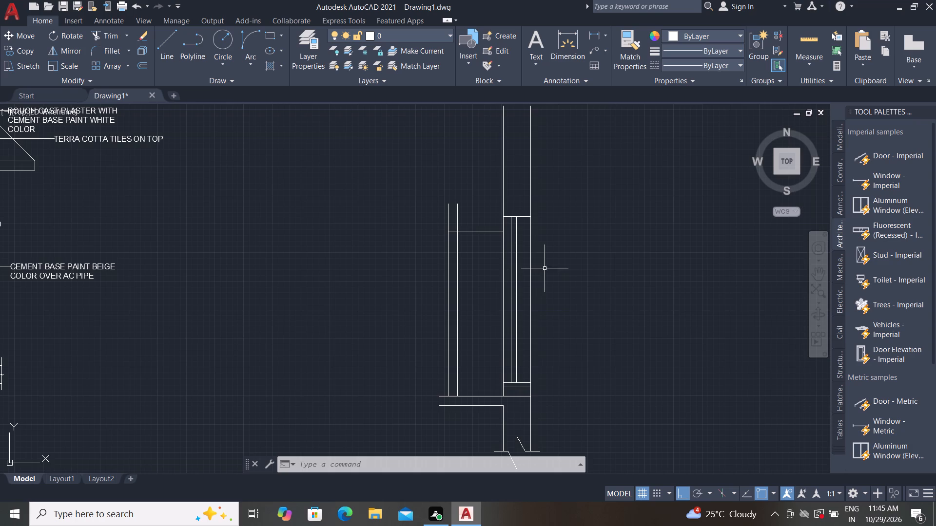
middle_click_drag(545, 267, 536, 349)
scroll(498, 297, "up", 3)
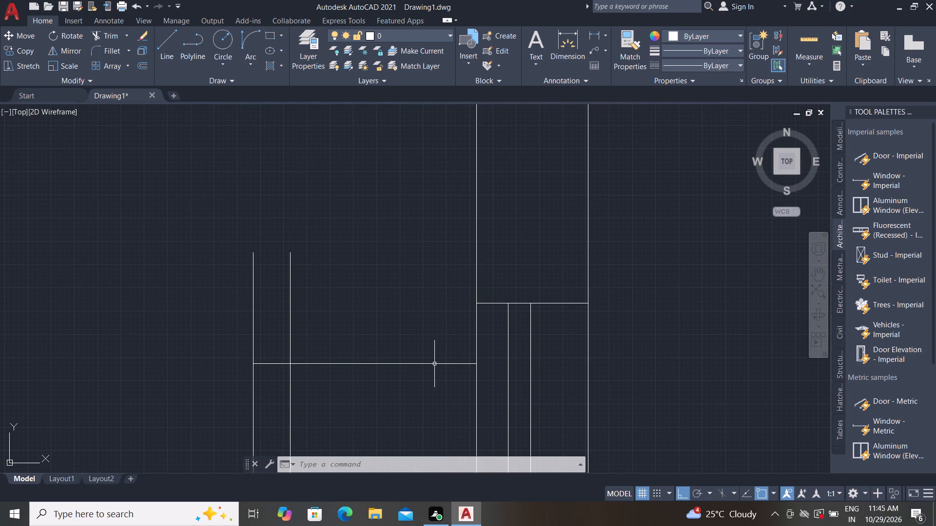
scroll(433, 367, "down", 1)
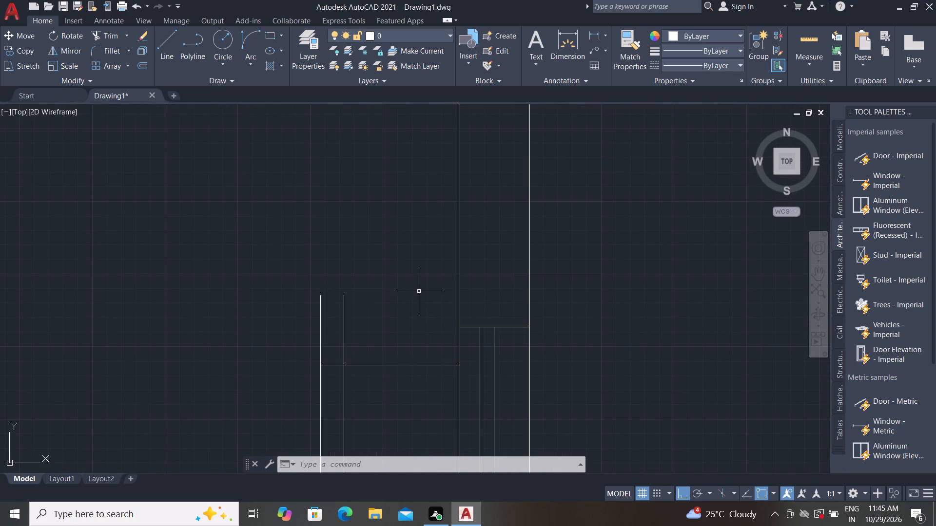
scroll(445, 429, "down", 1)
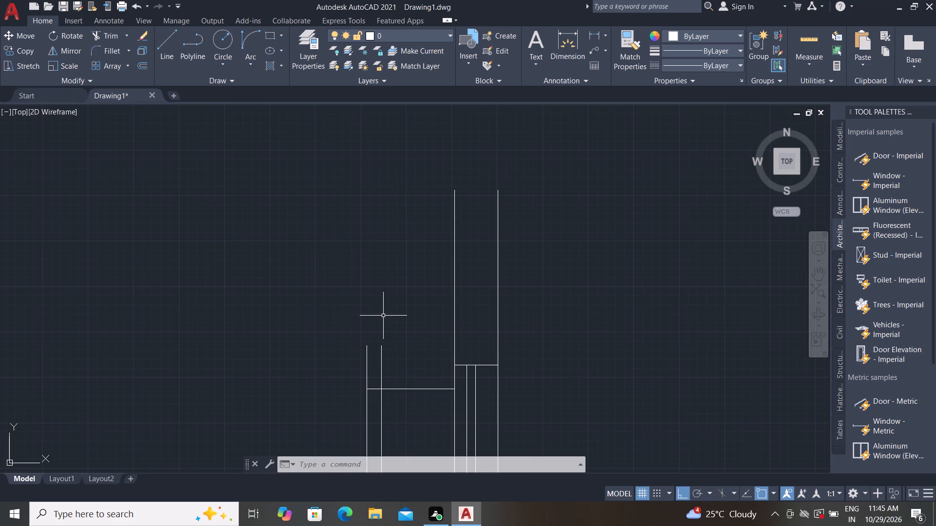
key("o")
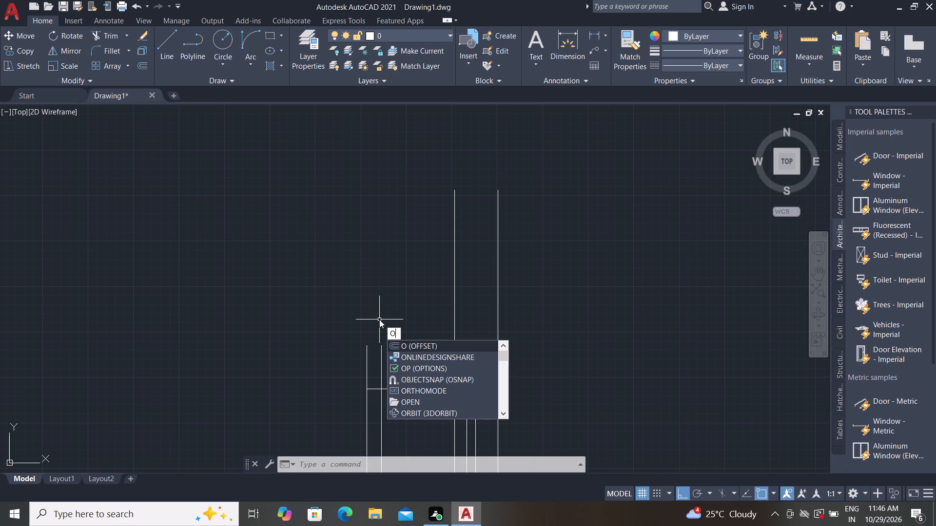
key("Escape")
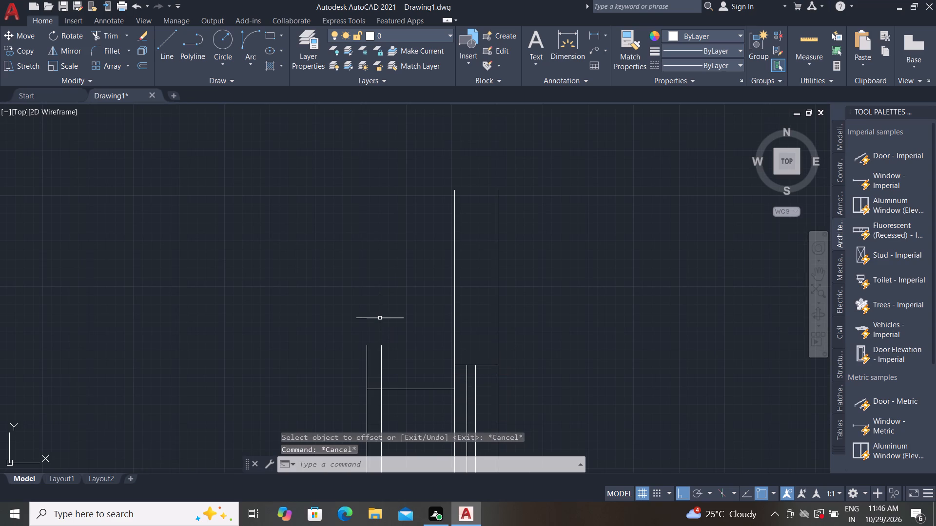
key("Escape")
type("O")
key("space")
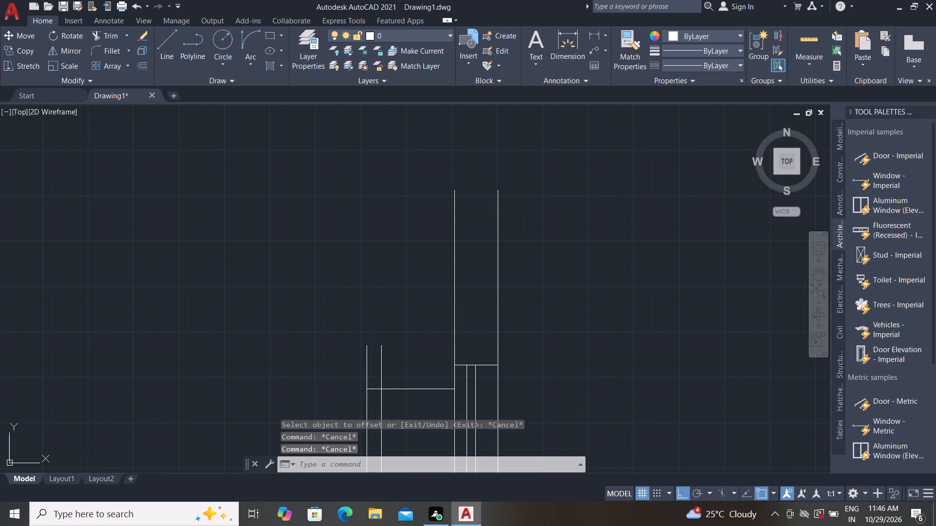
type("400")
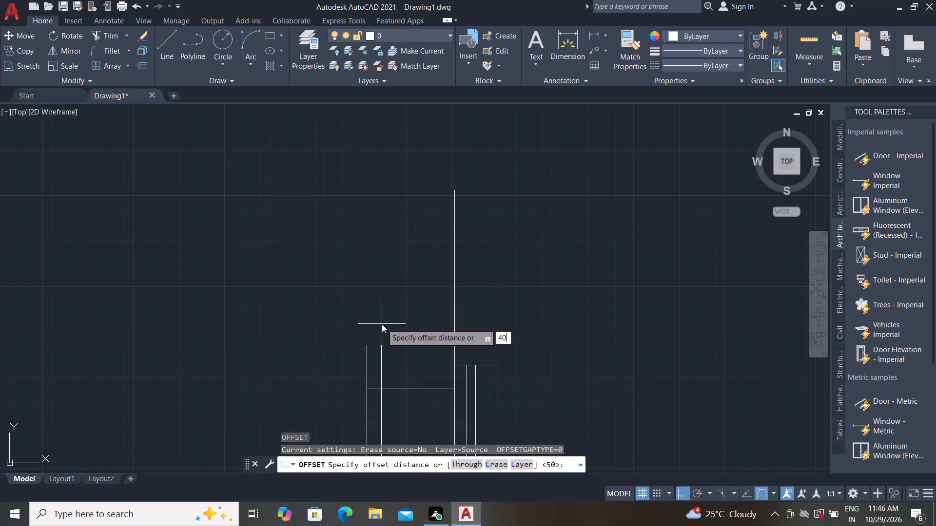
key("space")
left_click(402, 390)
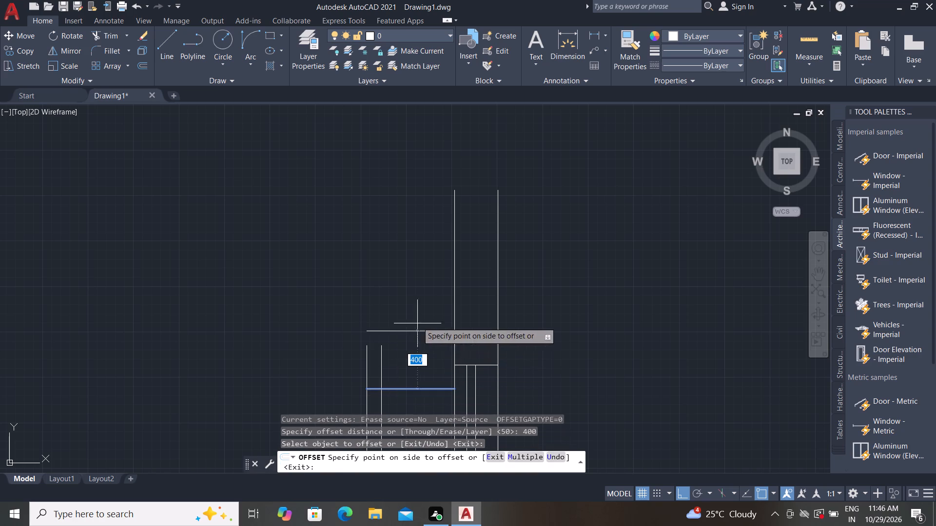
left_click(414, 302)
key("Escape")
key("Escape")
key("Escape")
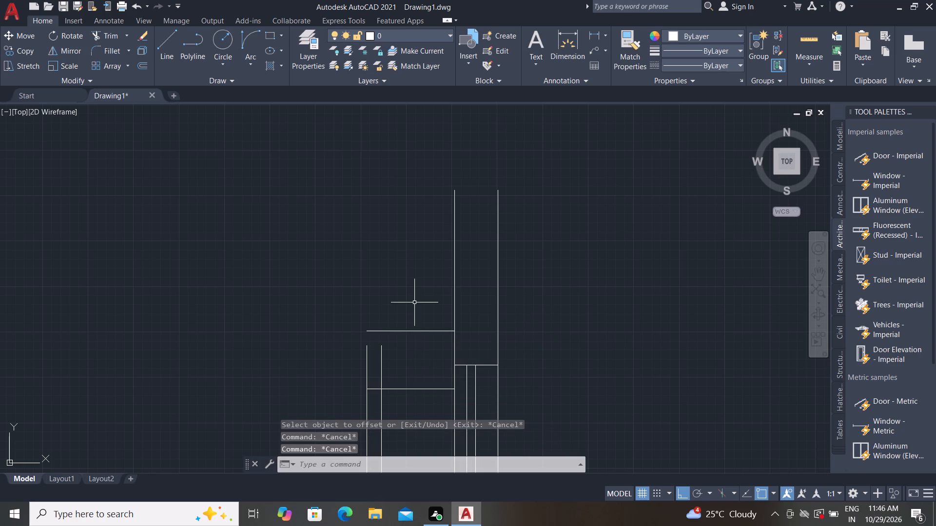
Offset the same horizontal line between the upright and the wall 600 upward.
key("o")
key("space")
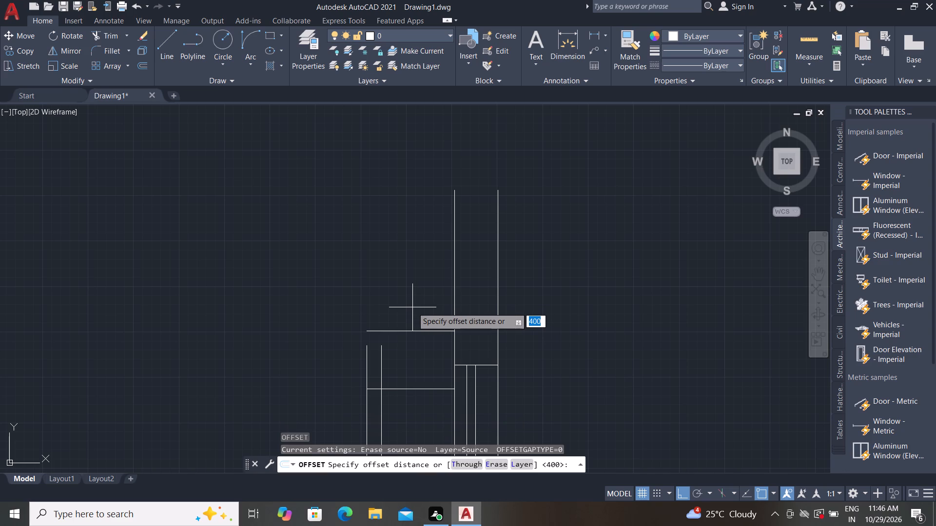
type("600")
key("Return")
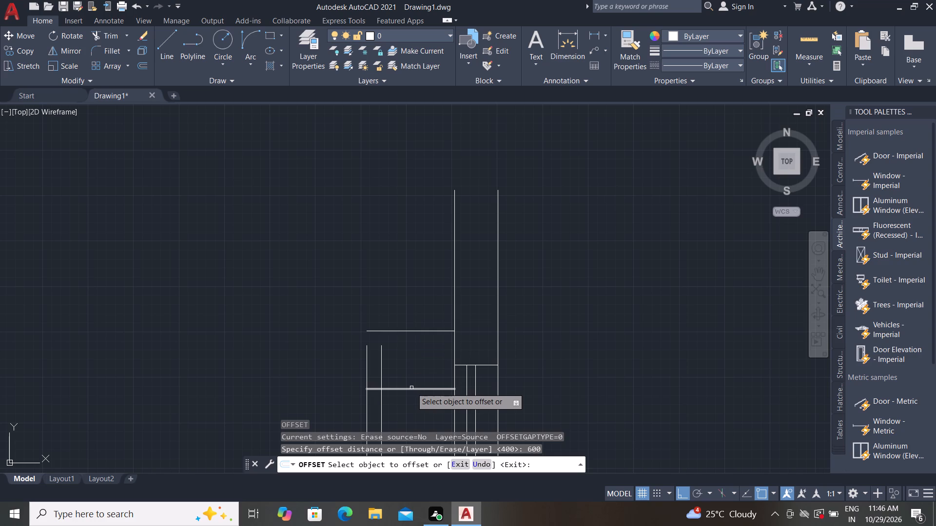
left_click(412, 388)
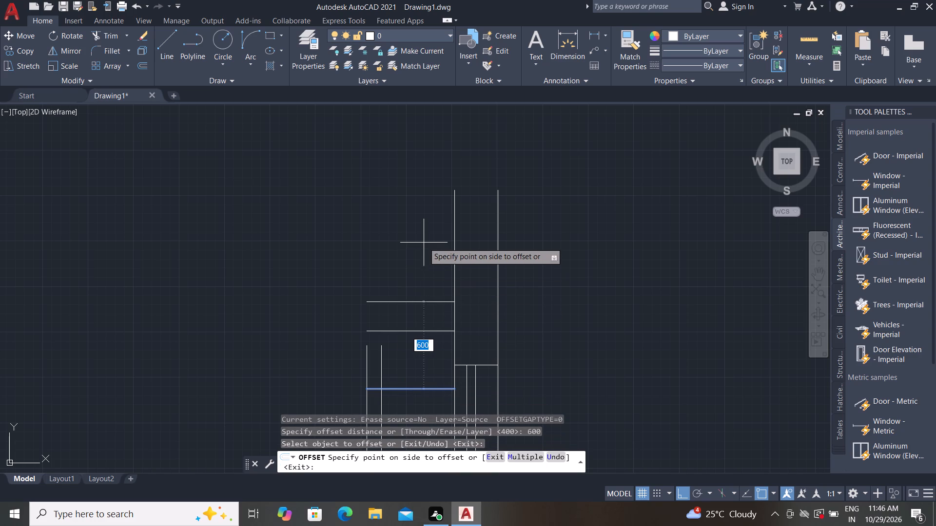
left_click(424, 242)
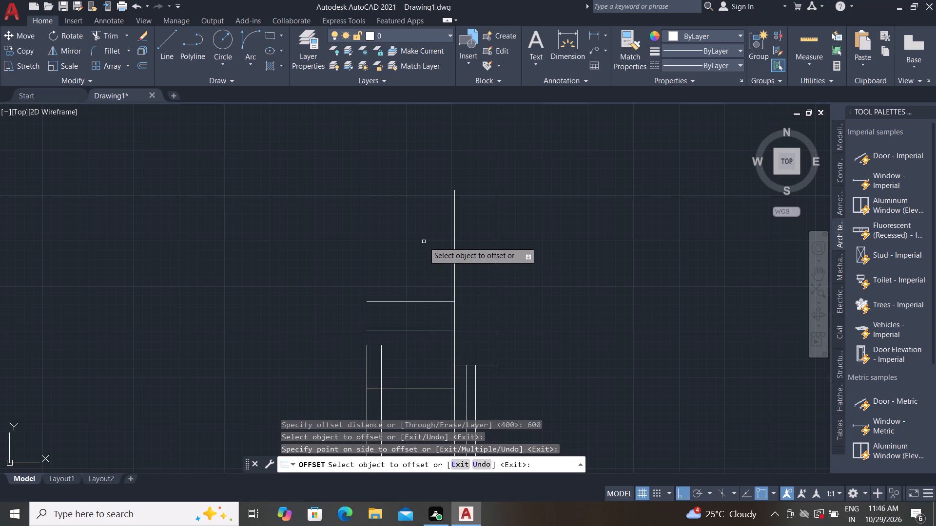
key("Escape")
Extend the 600 offset line across the wall thickness to the wall's far face.
type("EX")
key("space")
left_click(443, 271)
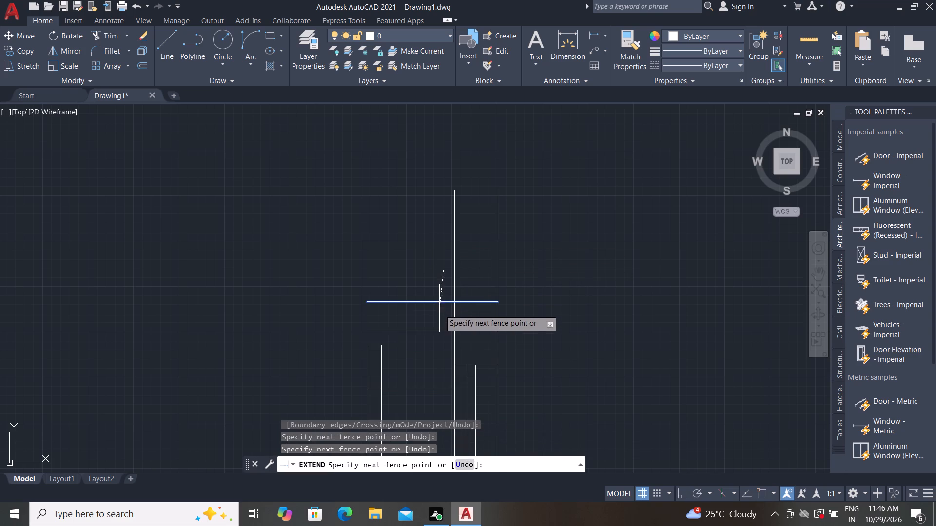
left_click(440, 312)
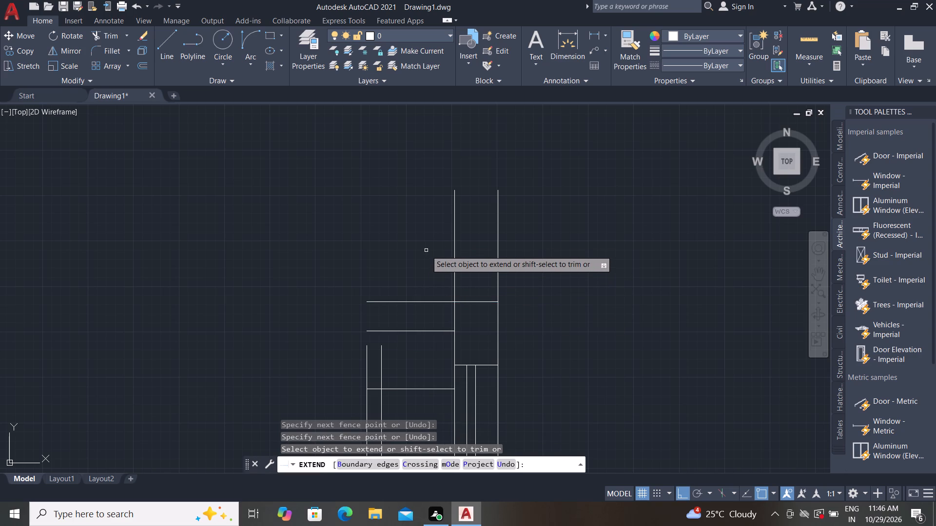
key("Escape")
key("Escape")
Draw a horizontal line across the wall thickness, a short distance above the extended 600 offset line.
key("l")
key("space")
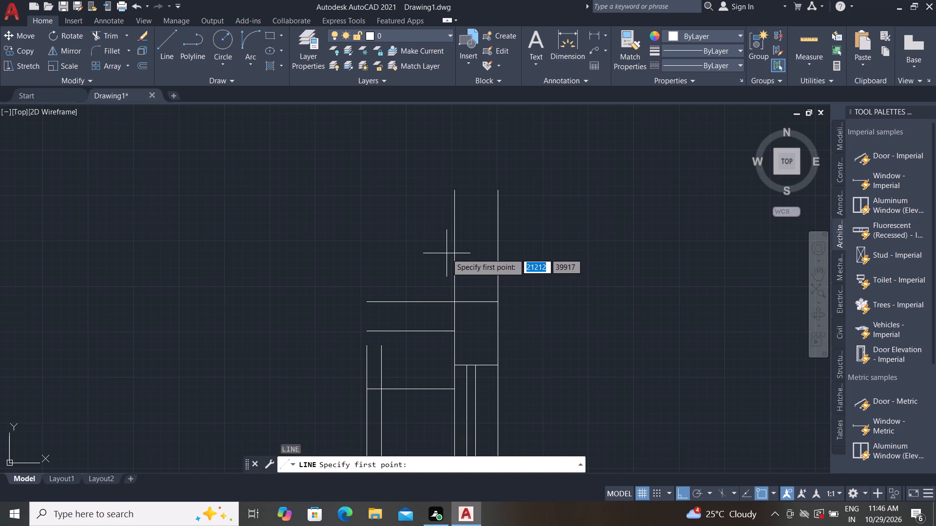
left_click(453, 262)
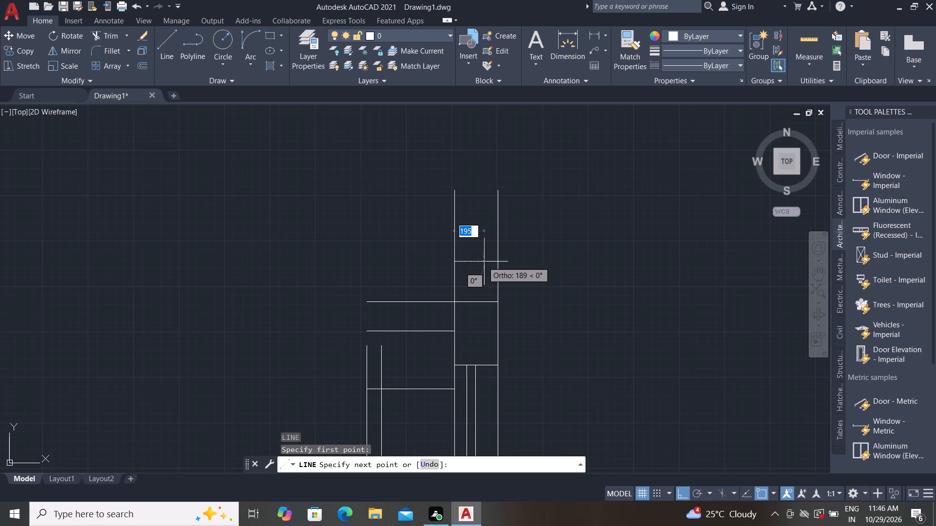
left_click(497, 263)
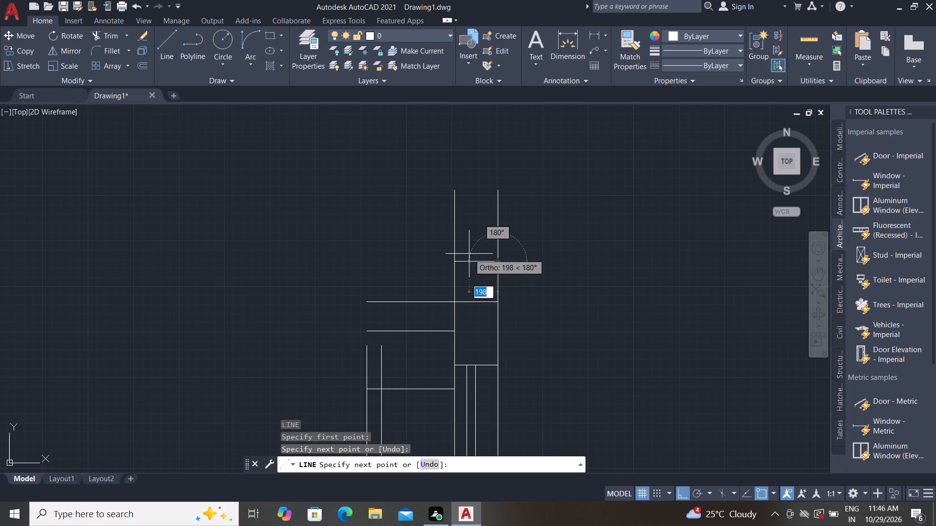
key("Escape")
key("r")
key("Escape")
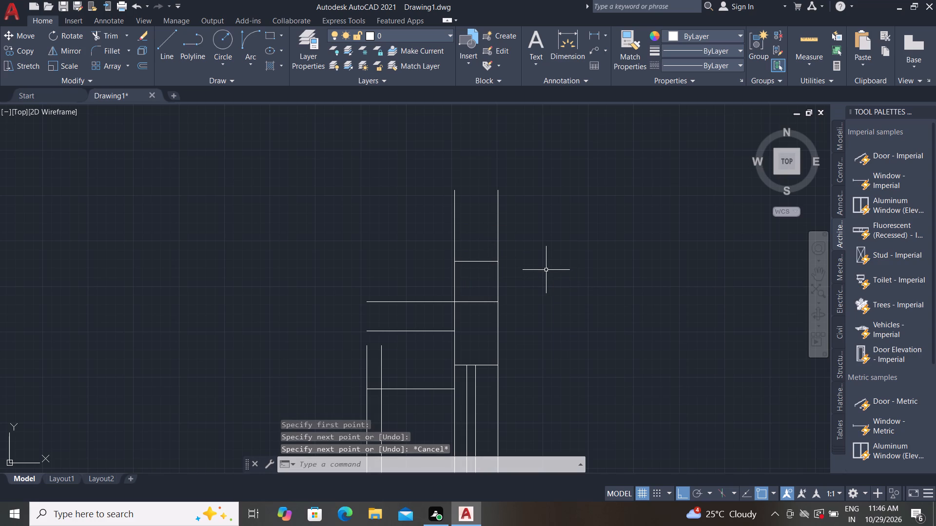
Trim both wall face lines above the new horizontal line across the wall.
type("TR")
key("space")
left_click(449, 234)
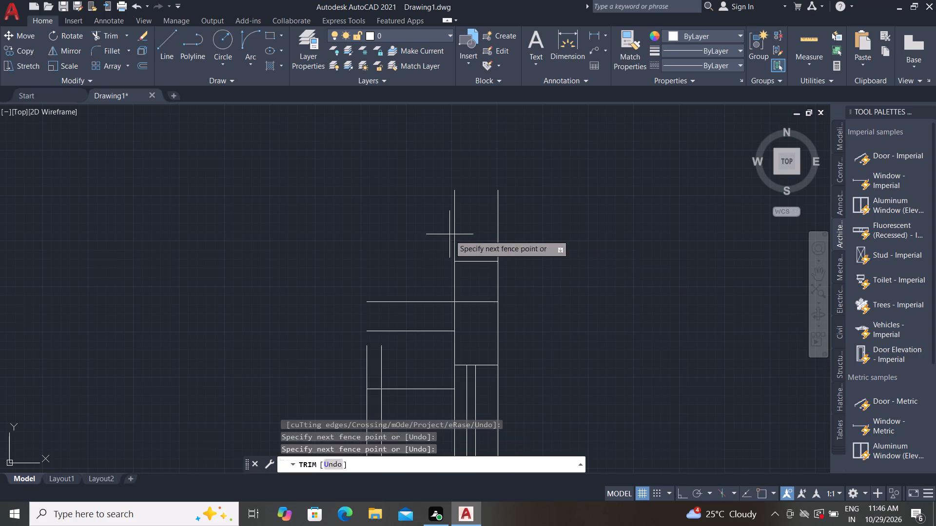
left_click(518, 242)
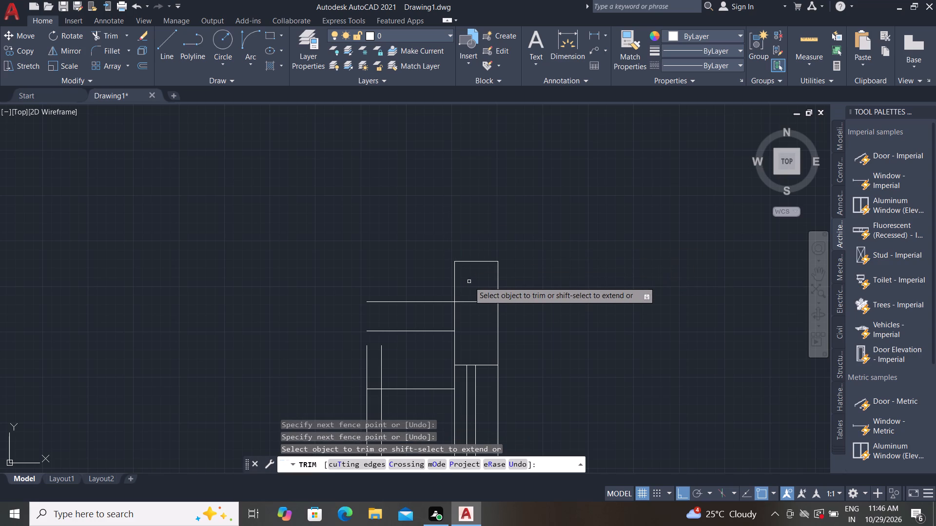
key("Escape")
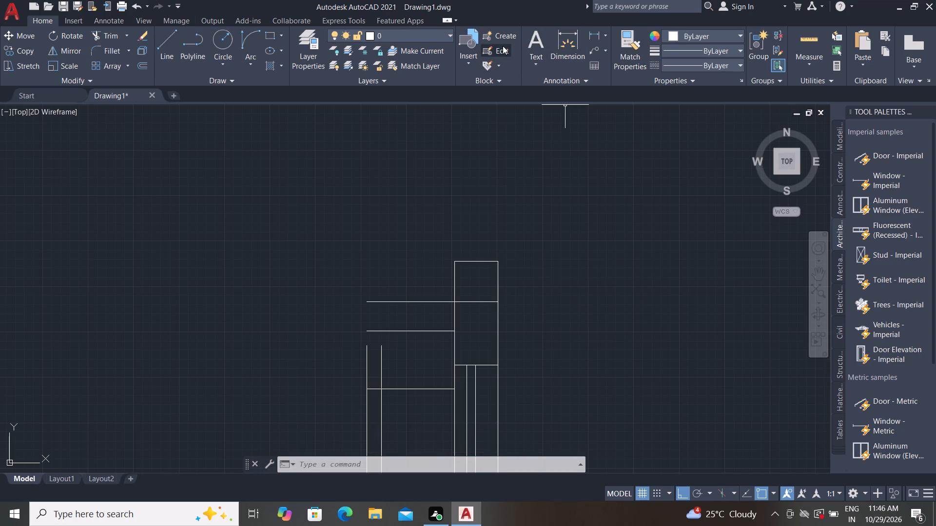
Draw a breakline along the wall's top line from face to face, with the break symbol at its midpoint.
key("b")
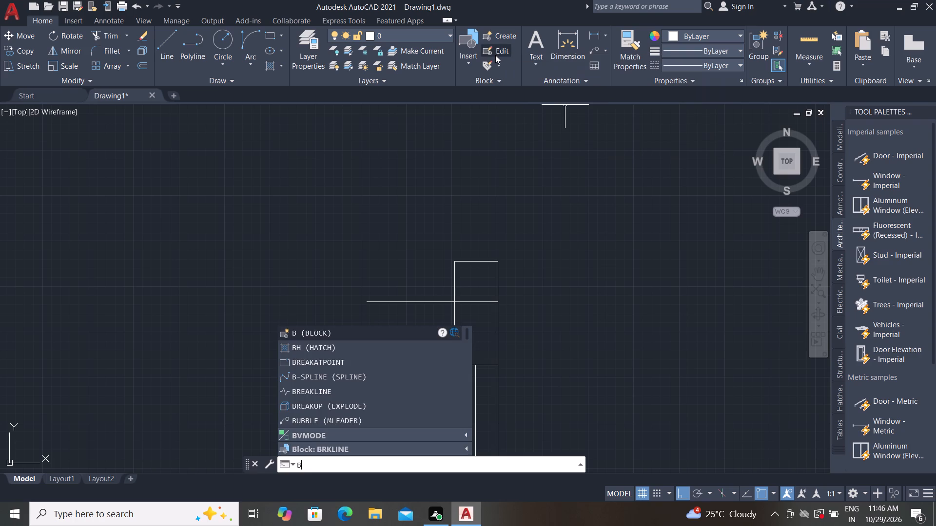
key("r")
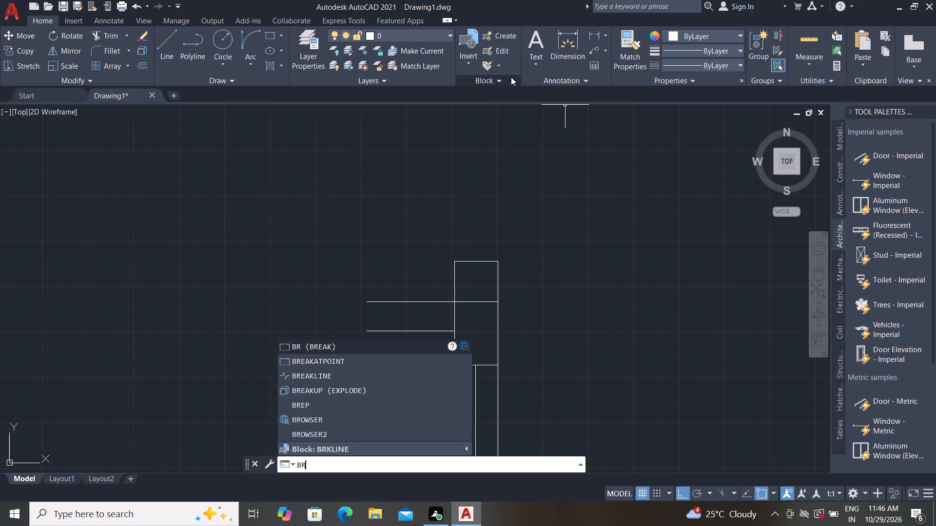
left_click(323, 373)
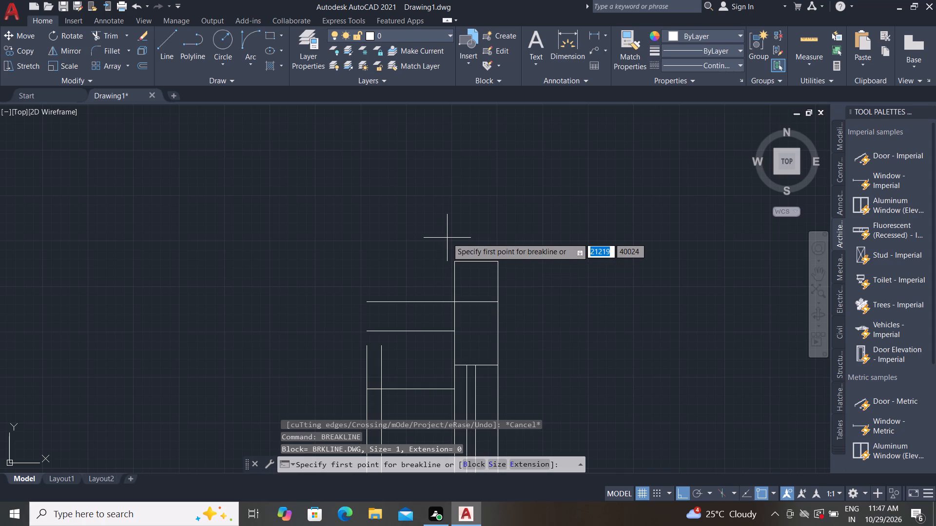
left_click(457, 260)
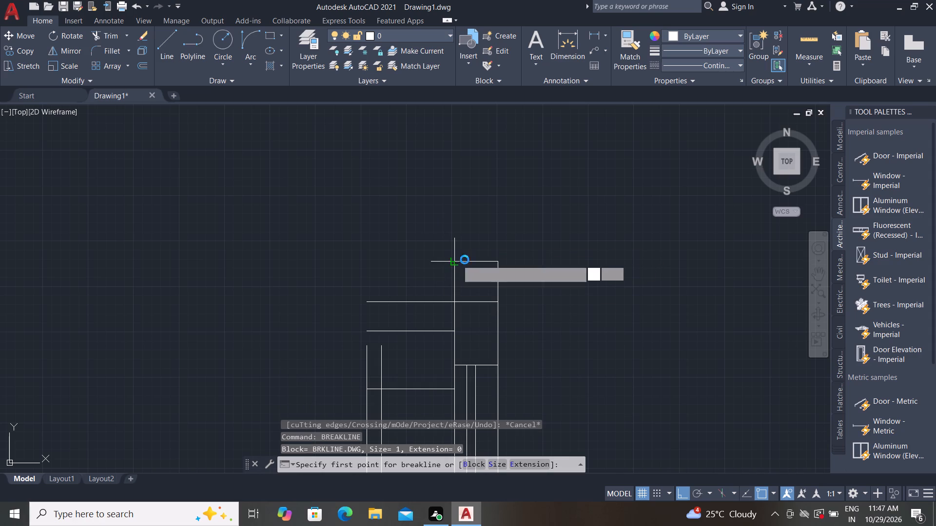
left_click(496, 263)
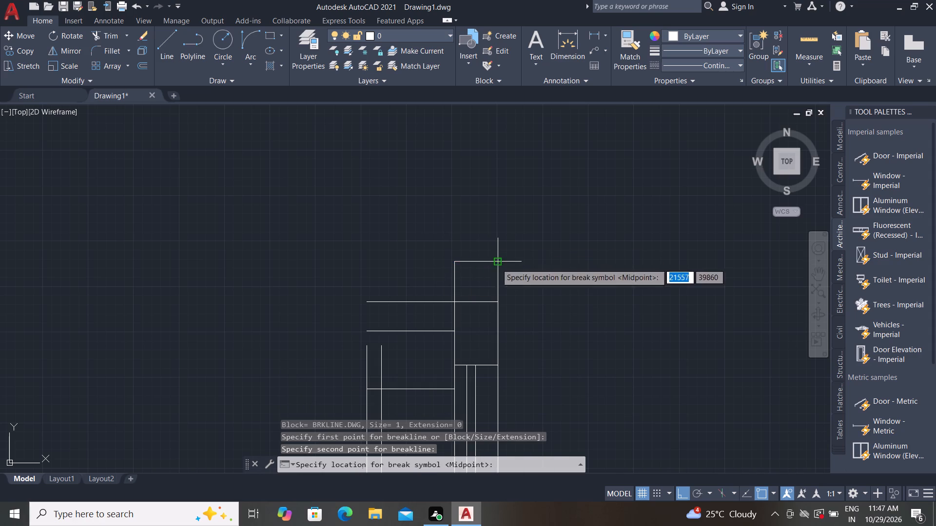
left_click(476, 263)
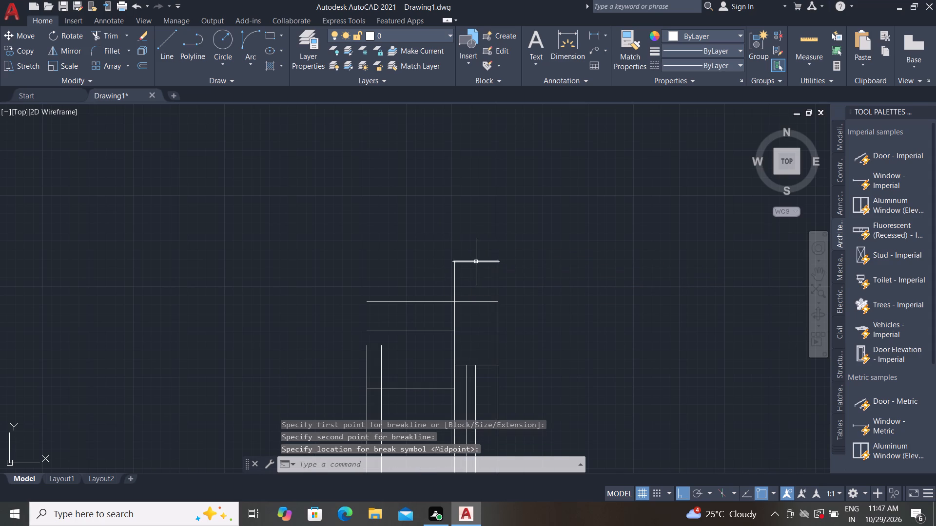
Enlarge the tiny break symbol by stretching its upper and lower peaks vertically and its two base points apart.
scroll(476, 262, "up", 10)
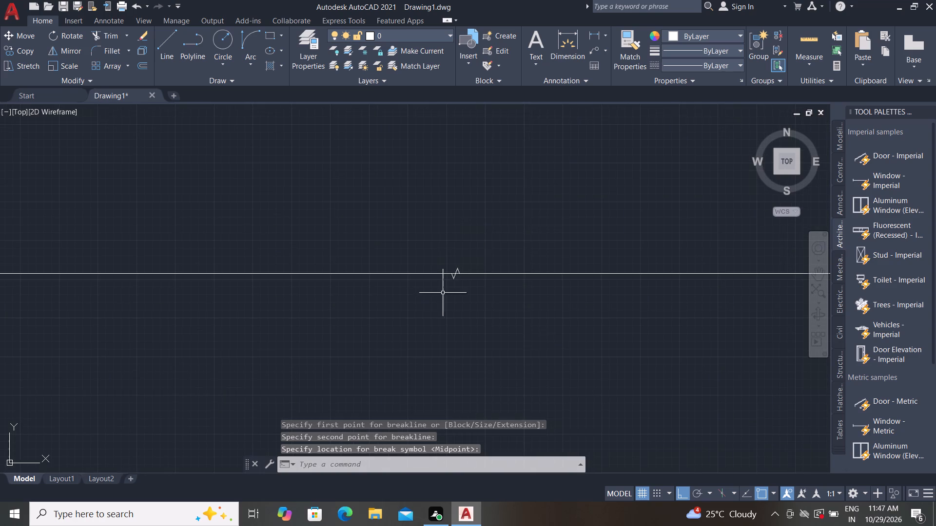
scroll(445, 290, "up", 3)
scroll(466, 228, "up", 2)
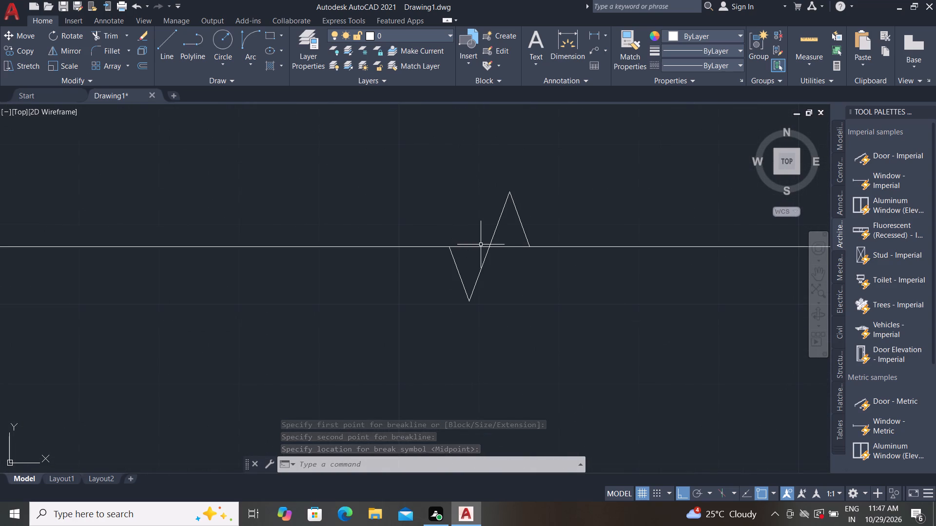
left_click(488, 248)
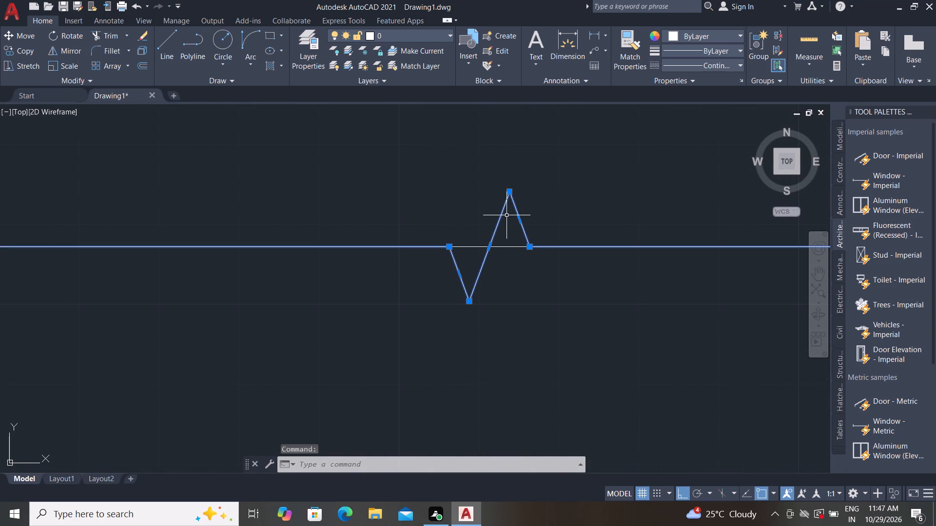
left_click(509, 191)
scroll(512, 214, "down", 2)
left_click(521, 134)
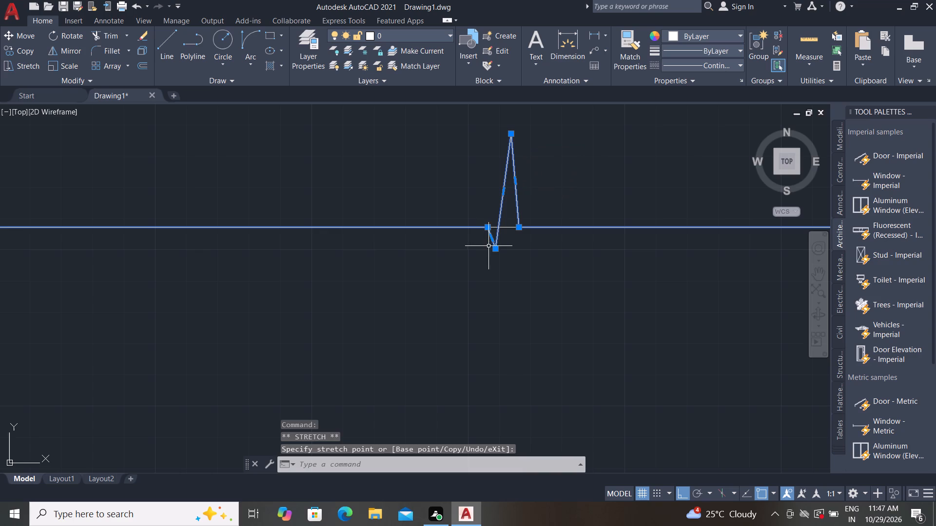
left_click(494, 247)
left_click(511, 377)
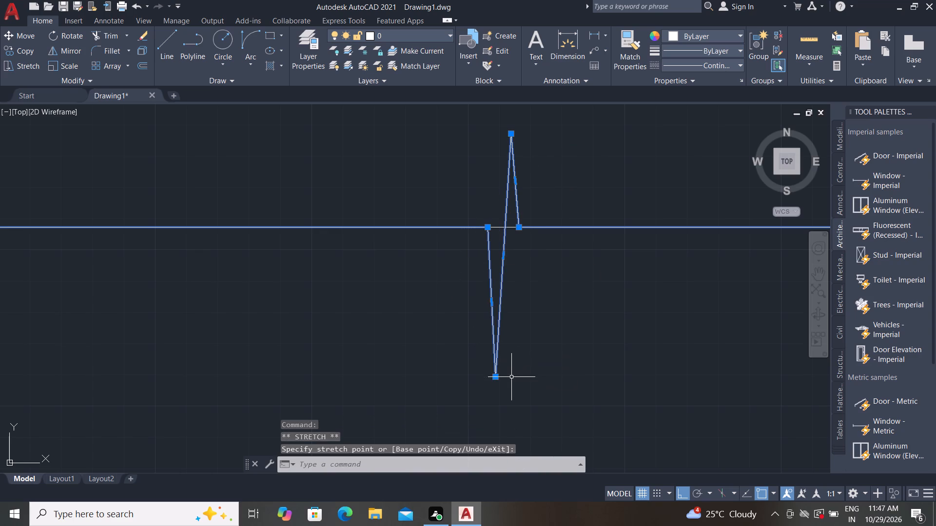
left_click(488, 226)
left_click(375, 229)
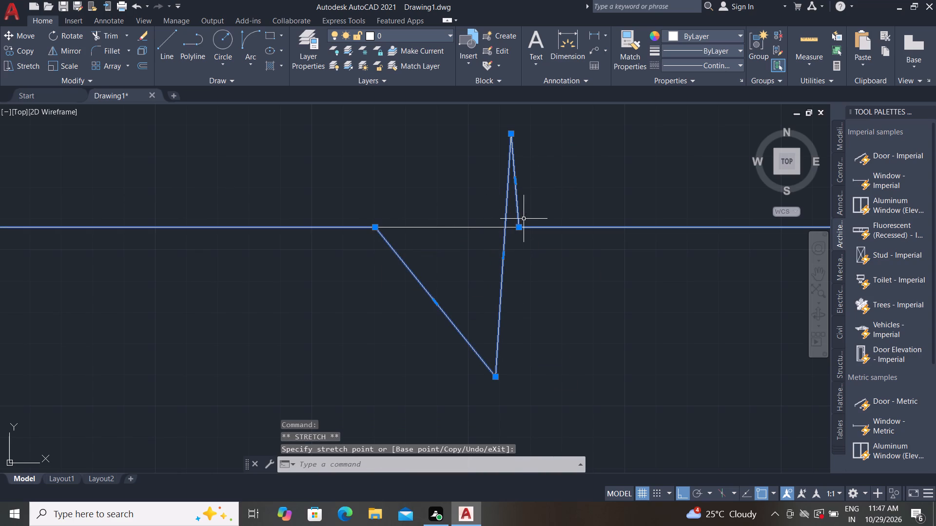
left_click(519, 227)
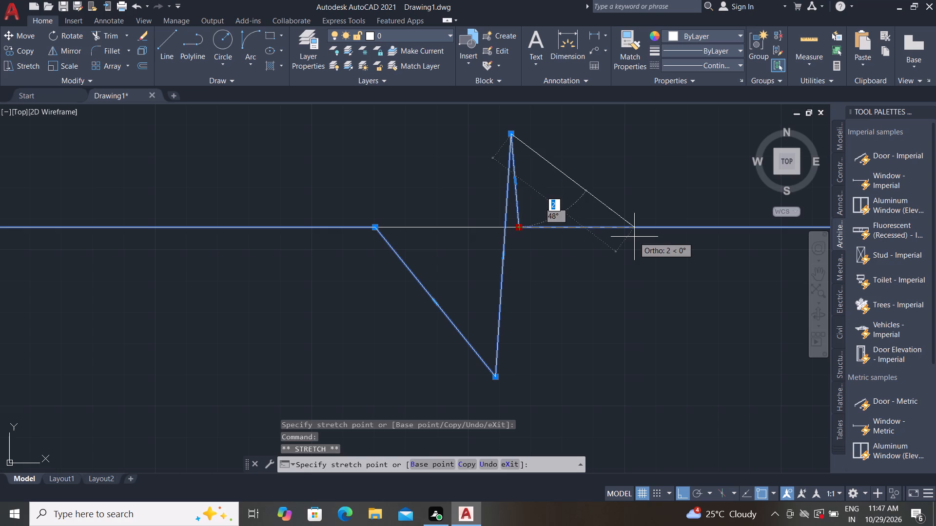
left_click(642, 236)
Stretch the break symbol's lower peak further down and its upper peak further up, making the zigzag much taller.
scroll(568, 291, "down", 1)
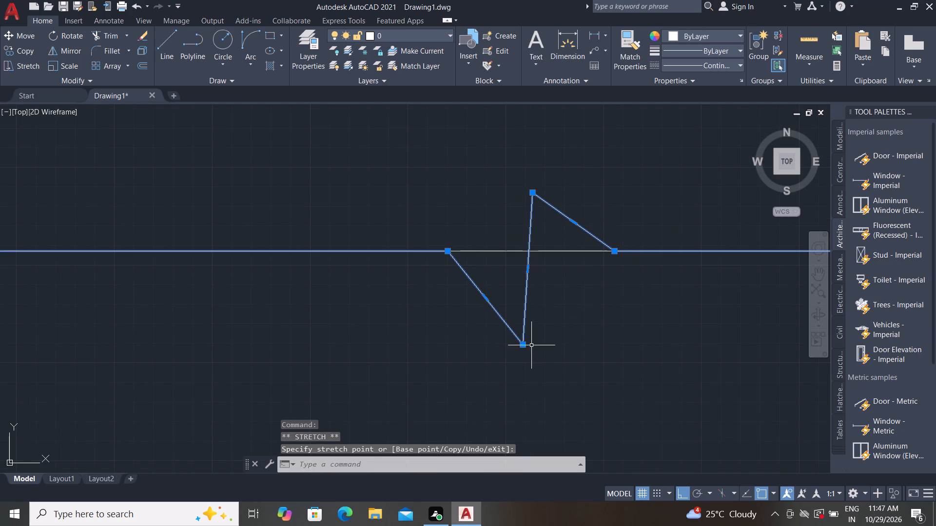
left_click(520, 344)
scroll(535, 387, "down", 3)
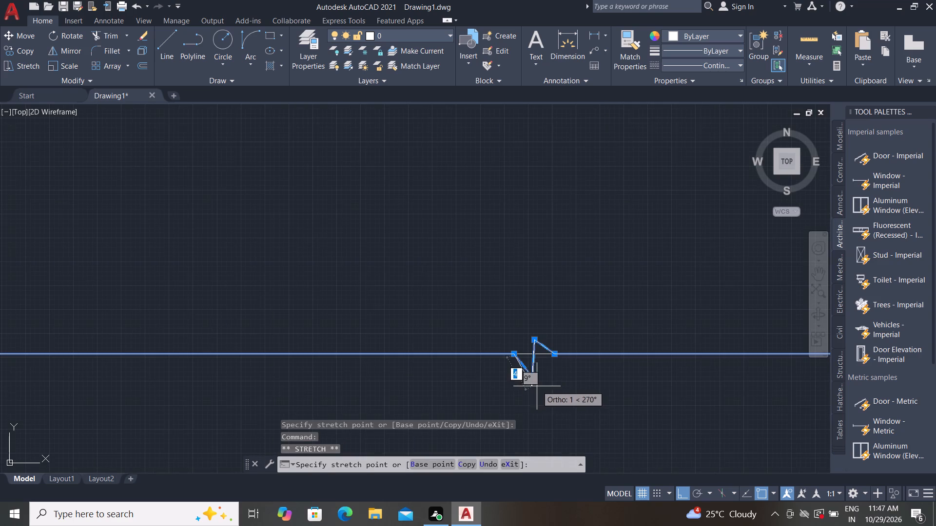
left_click(548, 450)
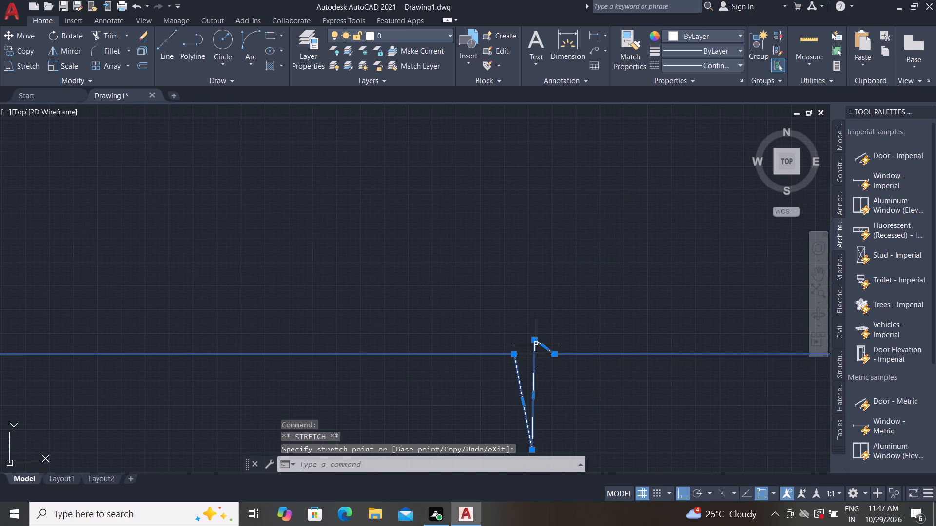
left_click(535, 343)
left_click(545, 215)
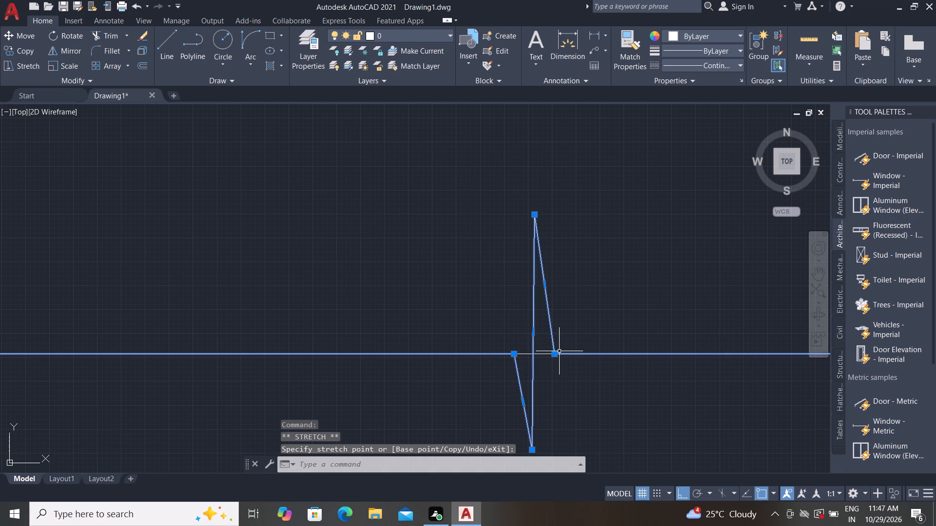
scroll(571, 332, "down", 1)
scroll(603, 289, "down", 2)
scroll(587, 335, "up", 3)
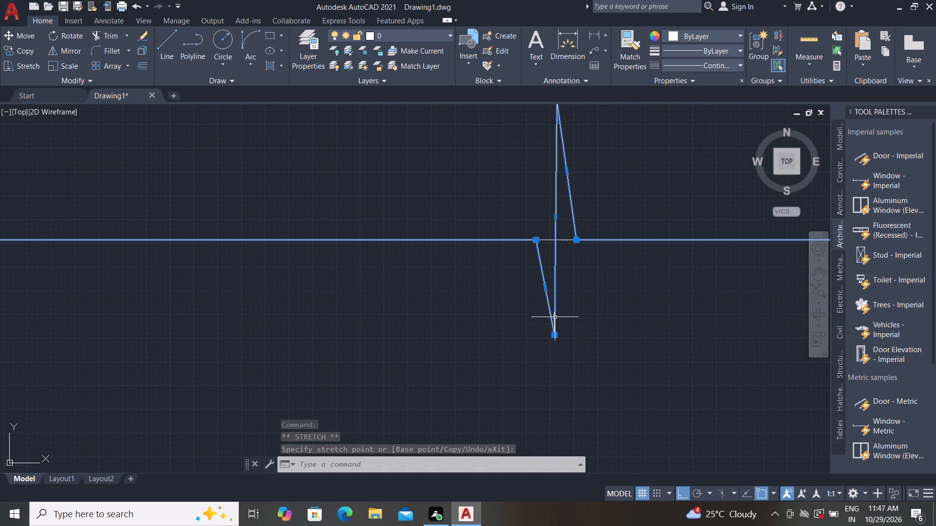
left_click(555, 334)
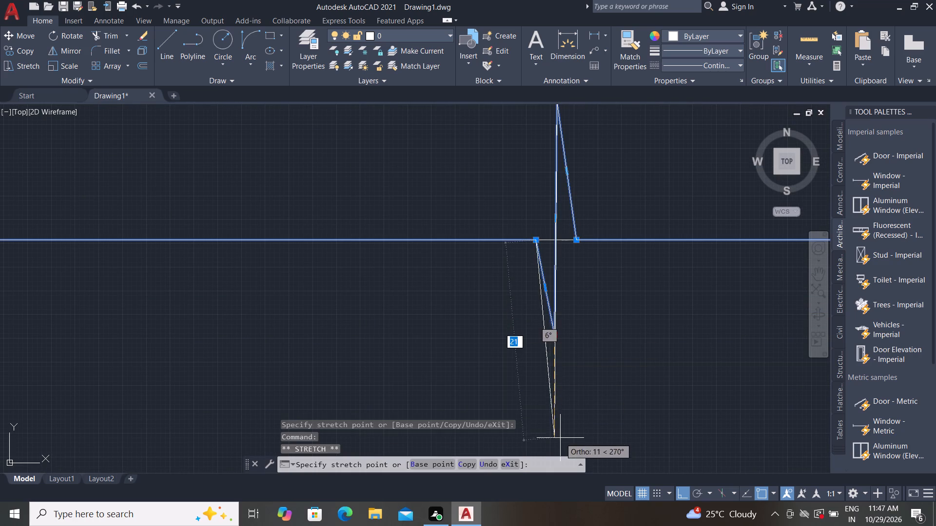
left_click(560, 438)
scroll(566, 266, "down", 2)
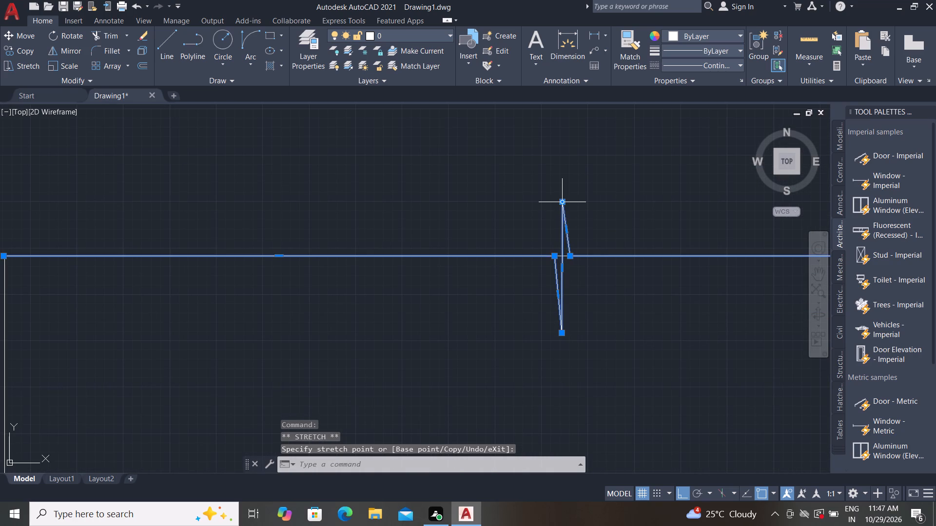
left_click(563, 202)
left_click(583, 160)
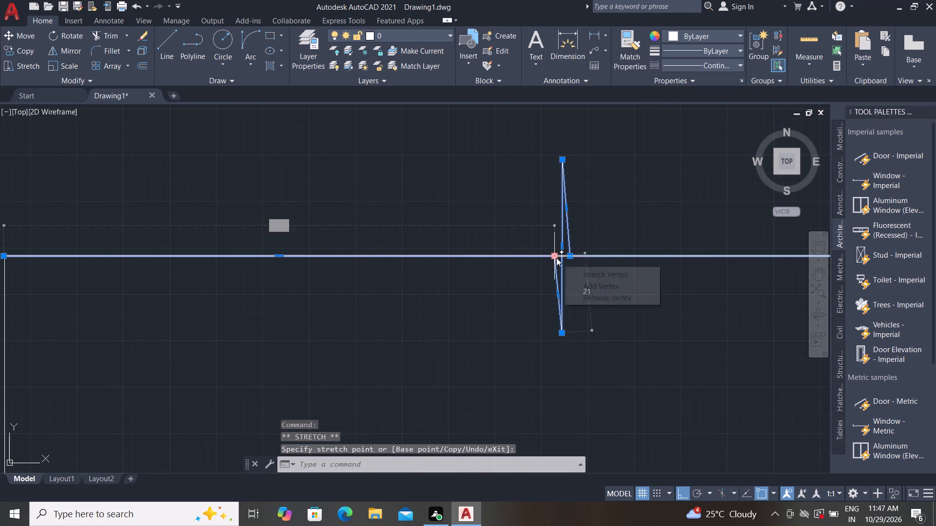
Stretch the break symbol's two base points further apart along the line to widen the zigzag.
left_click(556, 258)
left_click(526, 257)
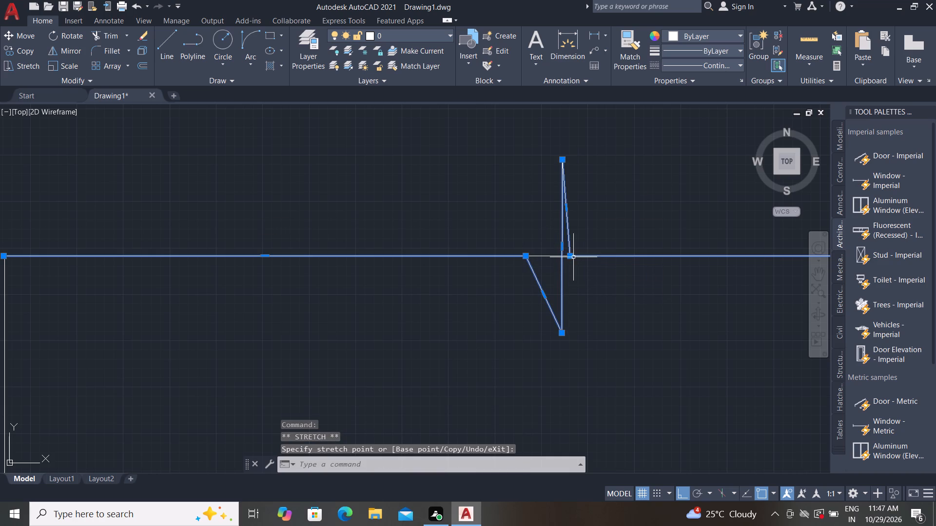
left_click(572, 256)
left_click(601, 262)
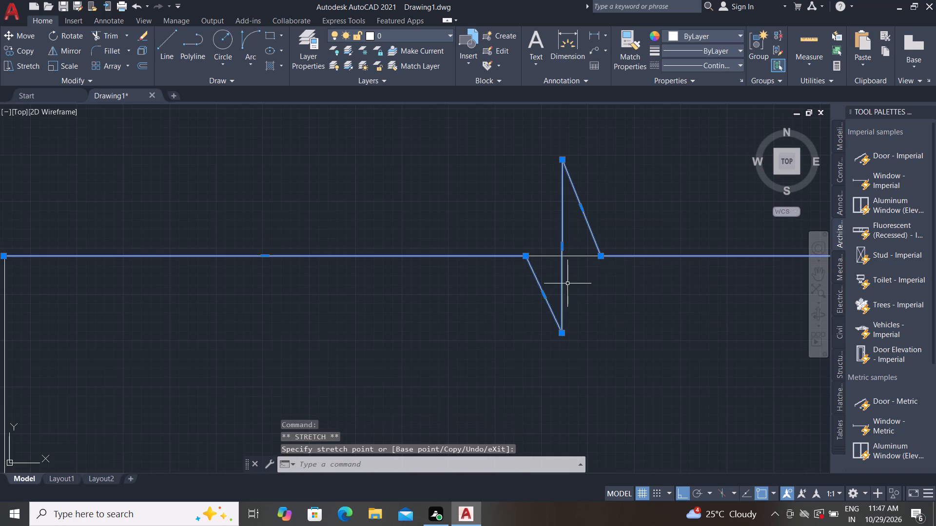
key("Escape")
key("Escape")
key("Escape")
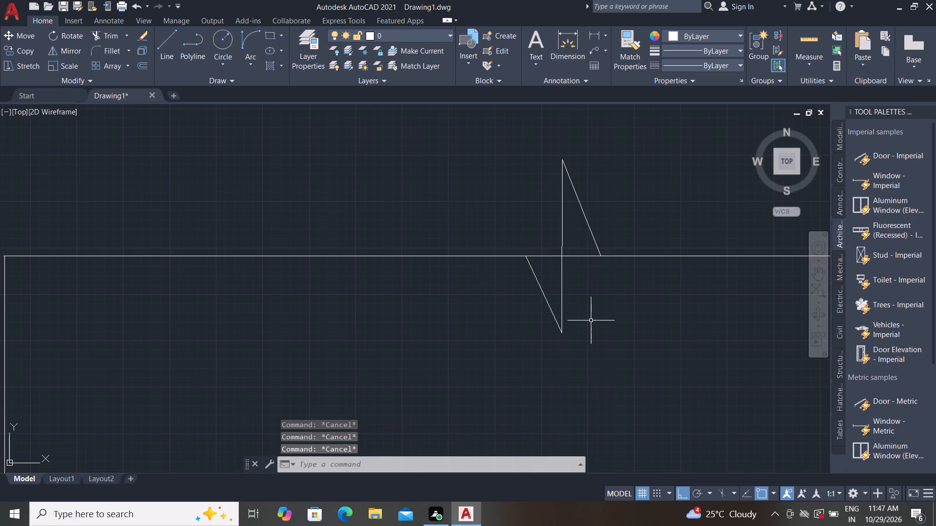
Trim the straight line segments running through the break symbol on both sides of its vertical stroke.
type("TR")
key("space")
left_click(583, 252)
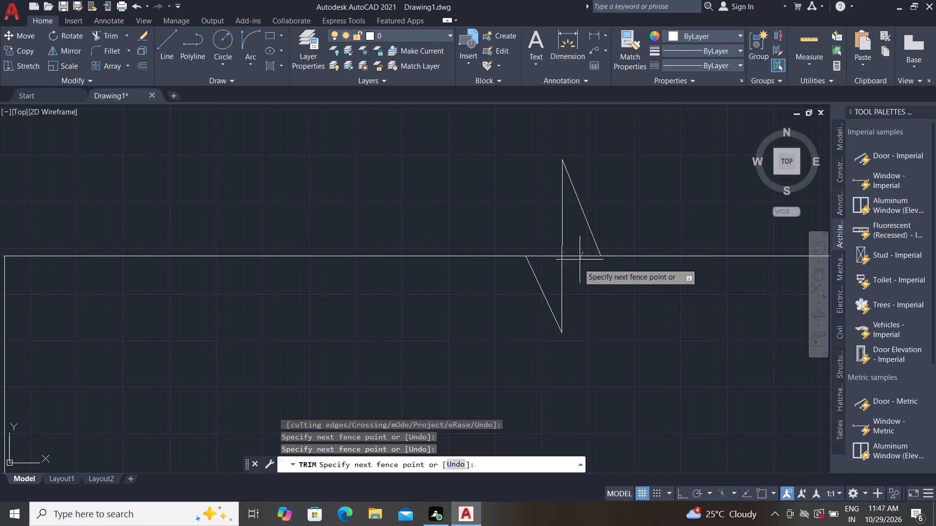
left_click(576, 268)
left_click(549, 250)
left_click(550, 263)
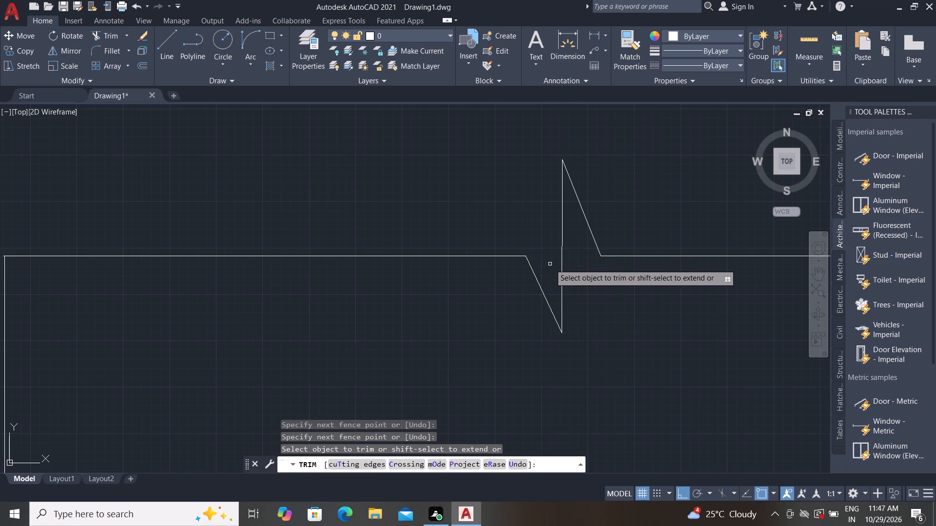
key("Escape")
Draw a 100 horizontal line outward from the wall's top corner on the face opposite the upright, continuing the breakline.
scroll(520, 279, "down", 4)
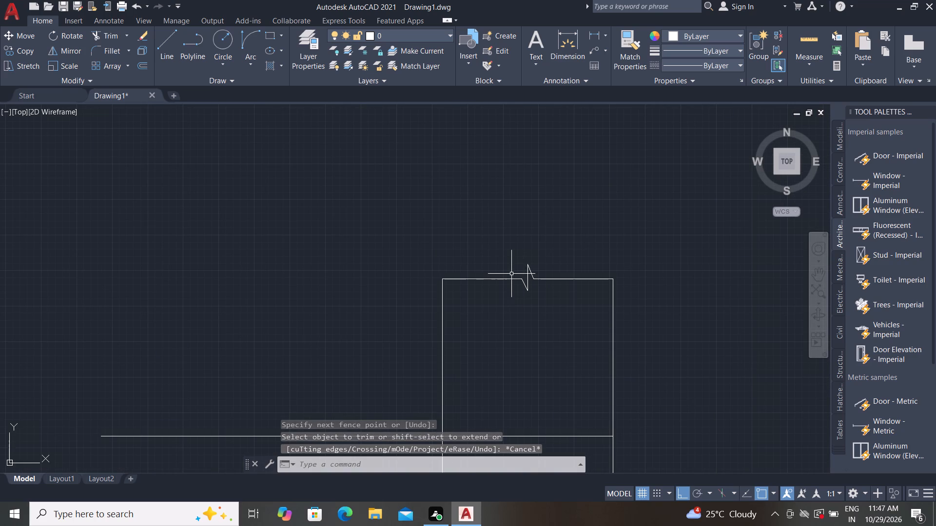
type("L")
key("space")
scroll(602, 283, "up", 2)
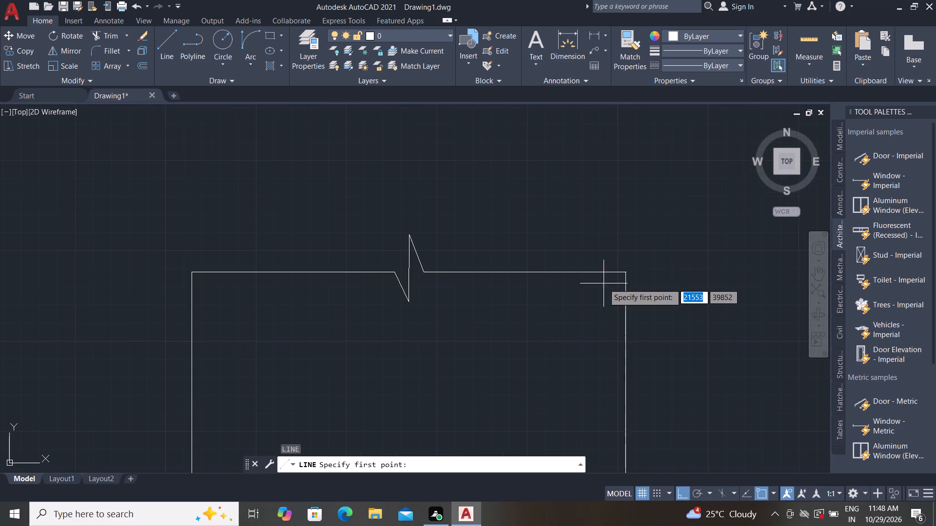
left_click(624, 274)
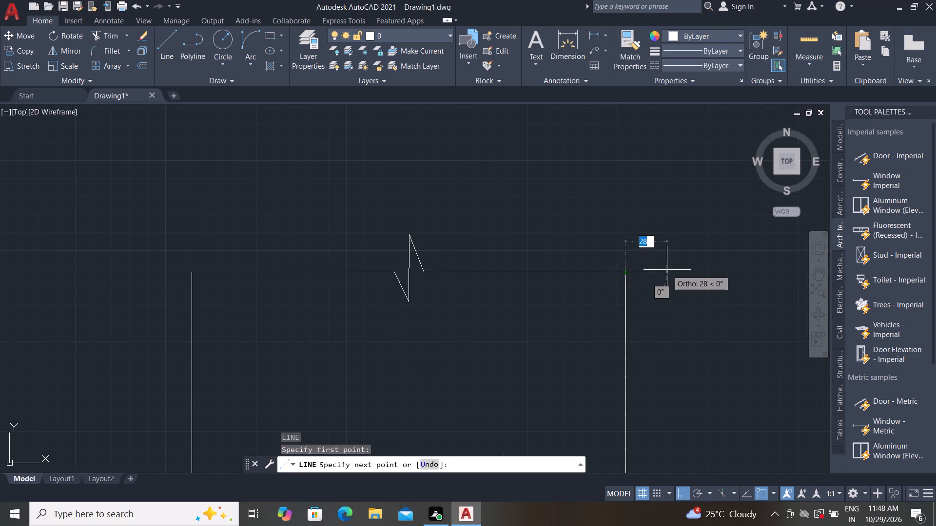
type("100")
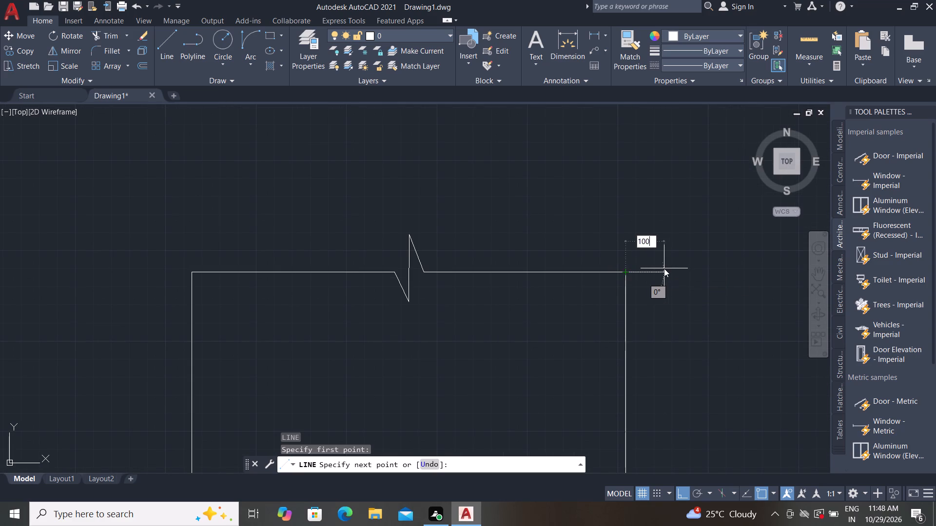
key("Return")
key("Escape")
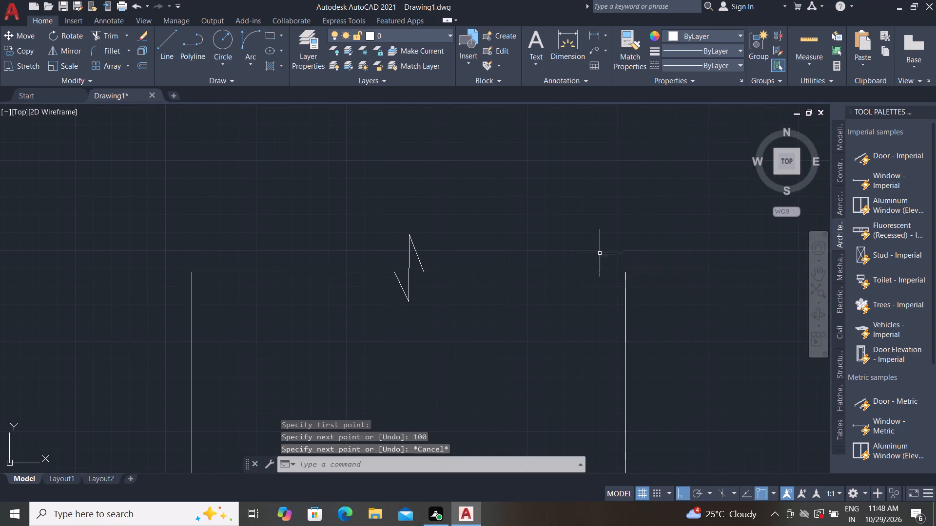
Draw a 100 horizontal line outward from the wall's other top corner, on the upright's side, continuing the breakline.
type("L")
key("space")
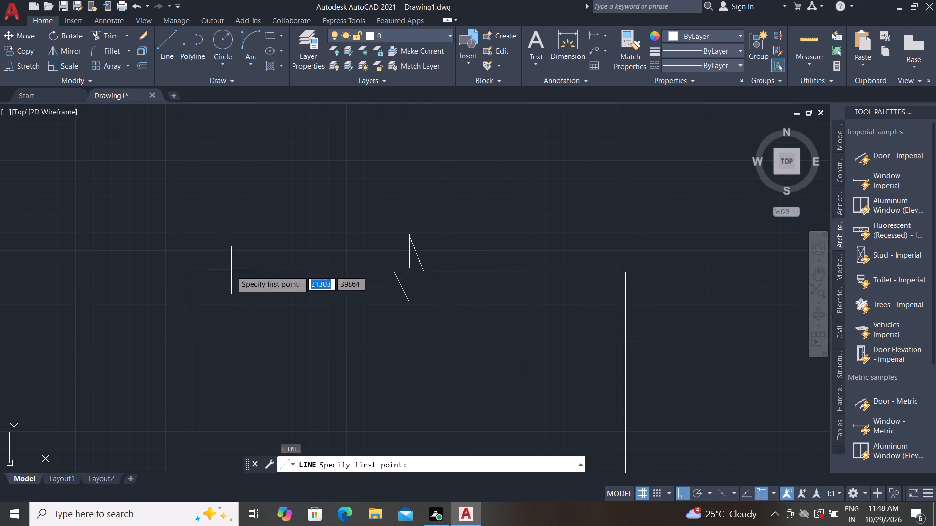
left_click(190, 270)
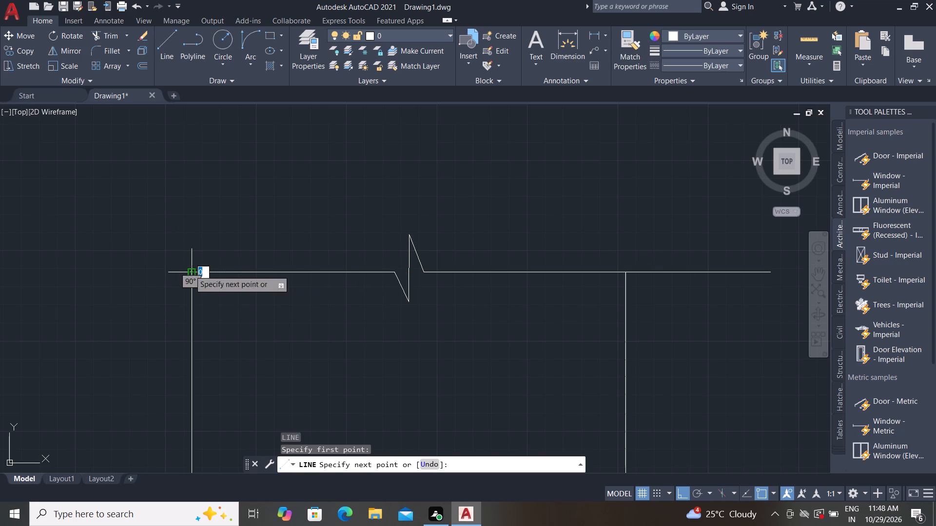
type("100")
key("Return")
key("Escape")
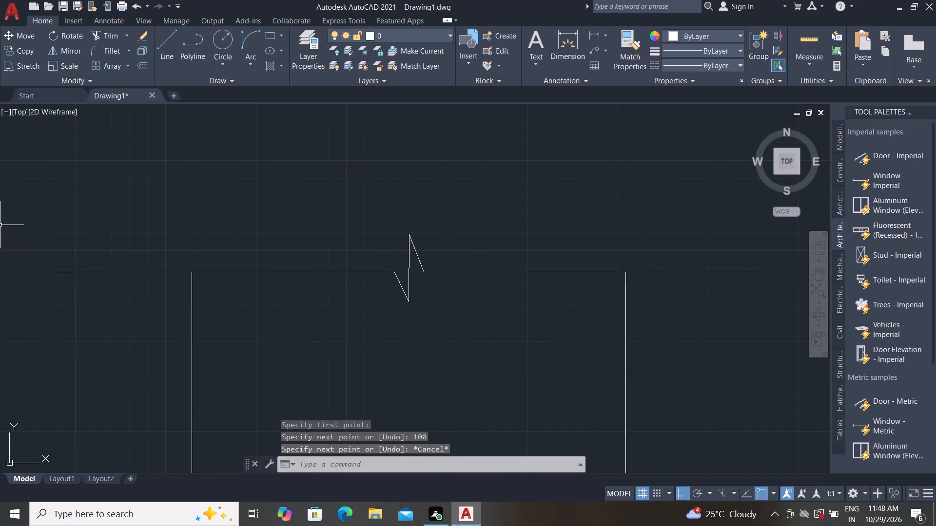
scroll(148, 263, "down", 3)
scroll(405, 219, "down", 1)
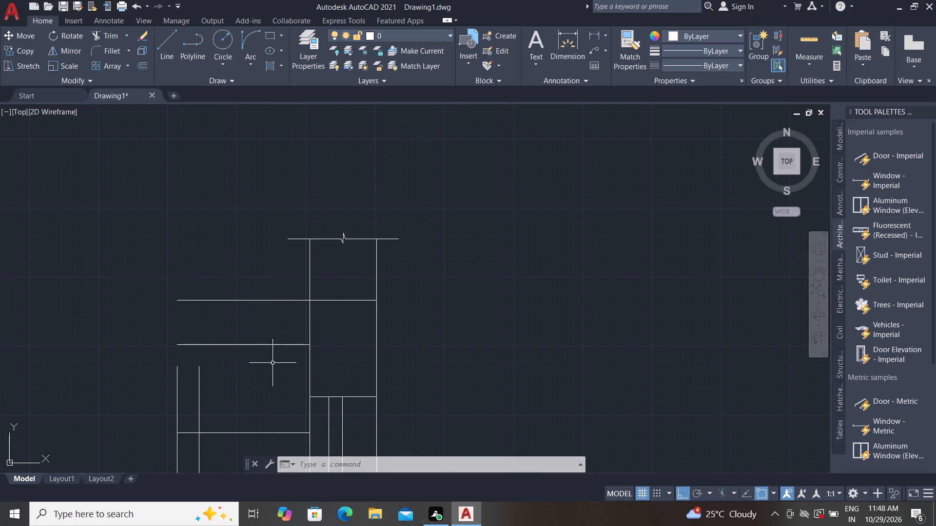
Extend the upright's outer and inner vertical lines up to the top line of the upper slab.
key("e")
type("X")
key("space")
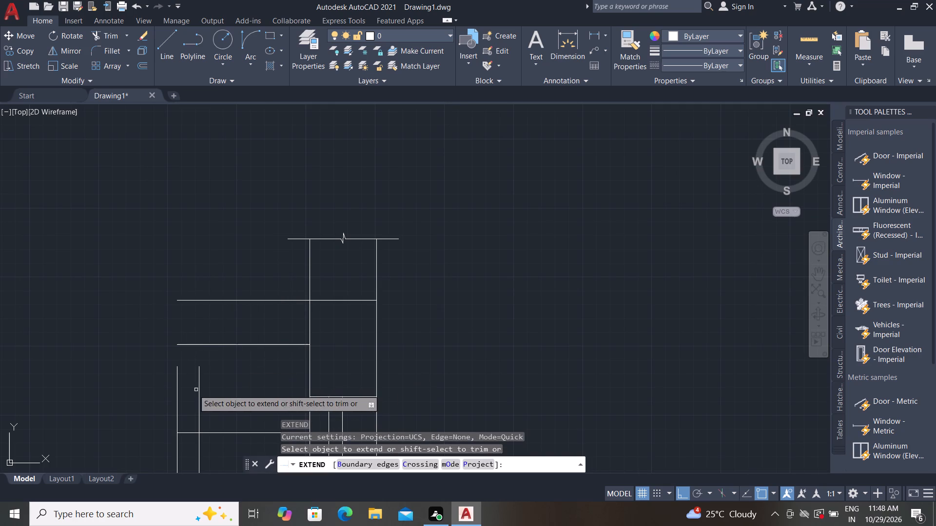
left_click(198, 385)
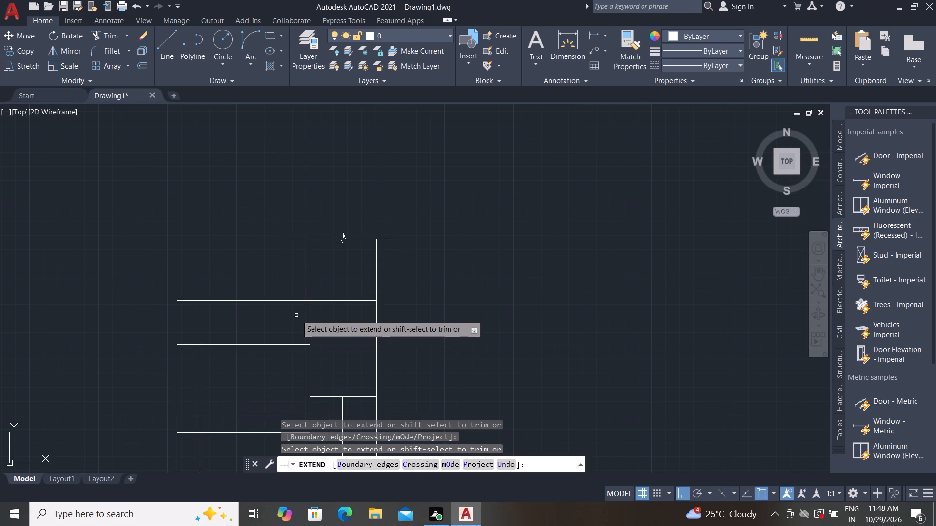
scroll(294, 301, "down", 1)
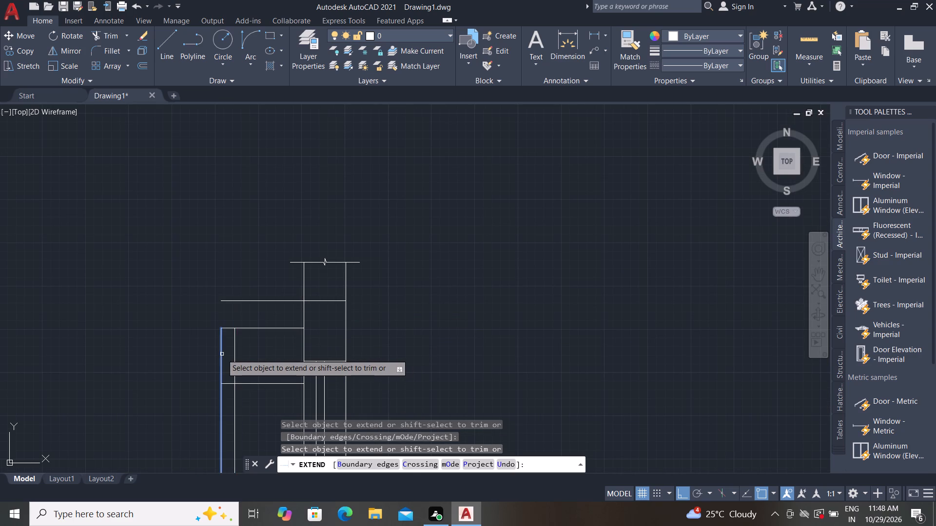
left_click(221, 354)
left_click(222, 348)
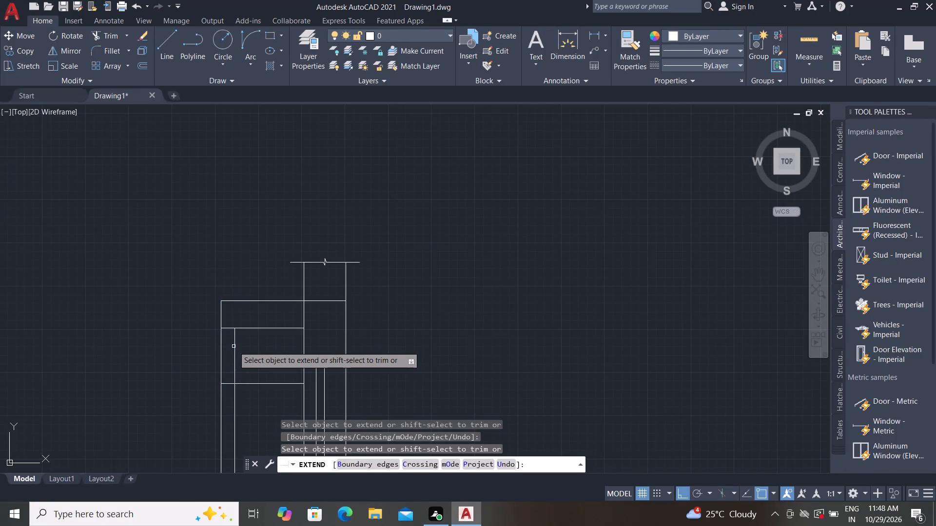
left_click(234, 346)
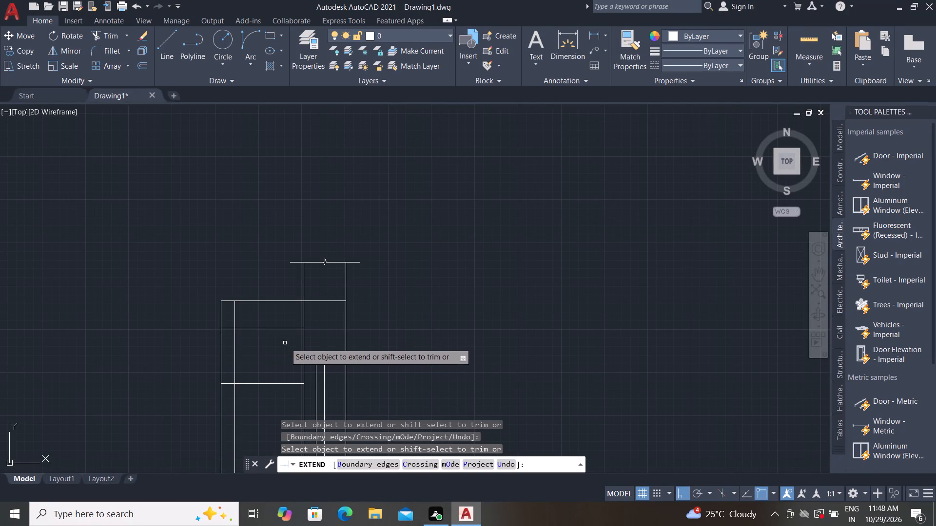
key("Escape")
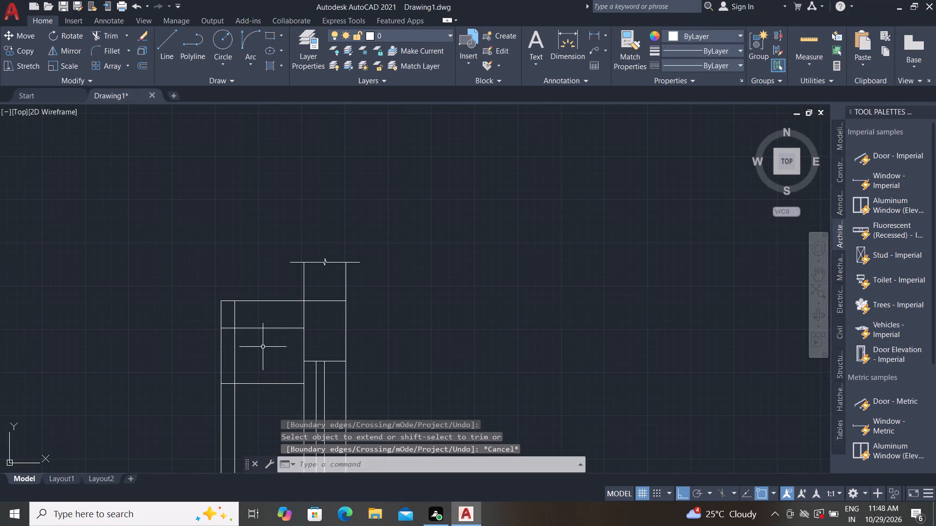
Trim the wall face and inner upright line within the upper slab, and the slab's underside across the upright, to open the corner.
key("t")
type("R")
key("space")
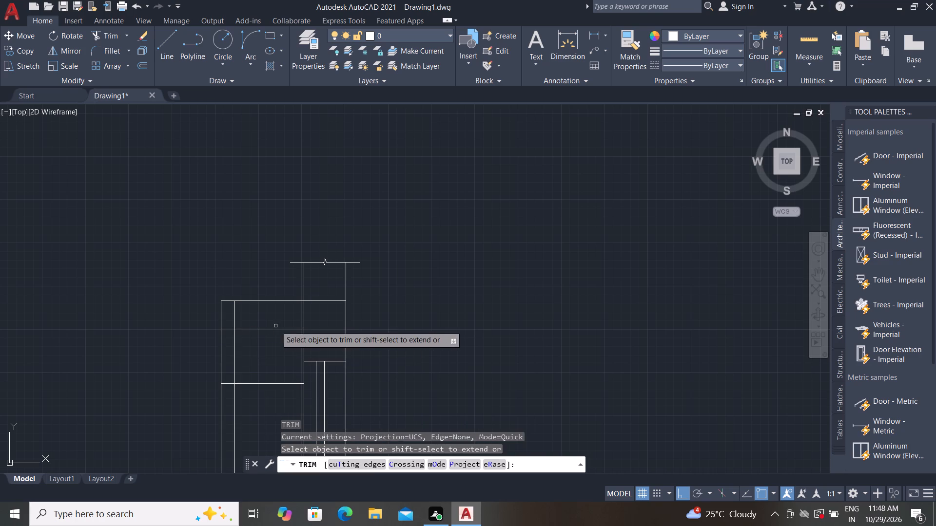
left_click(297, 318)
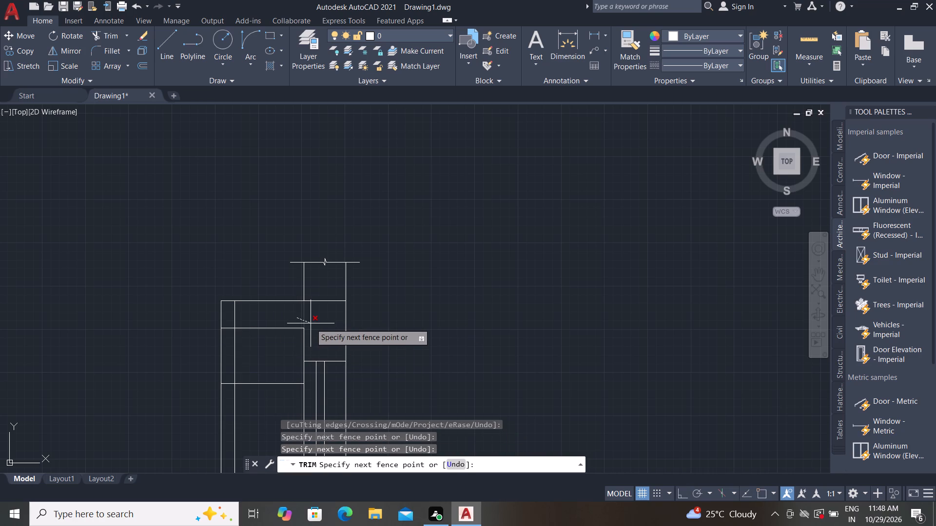
left_click(311, 323)
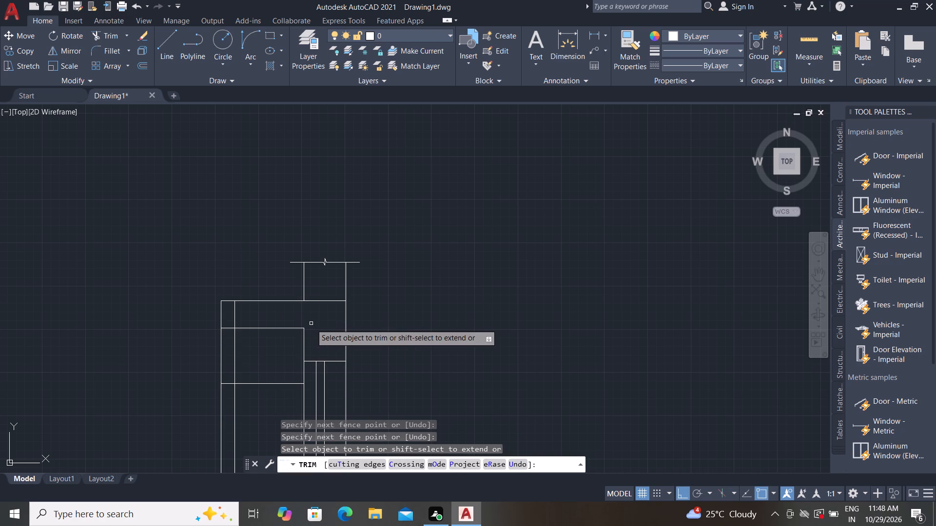
scroll(236, 328, "up", 1)
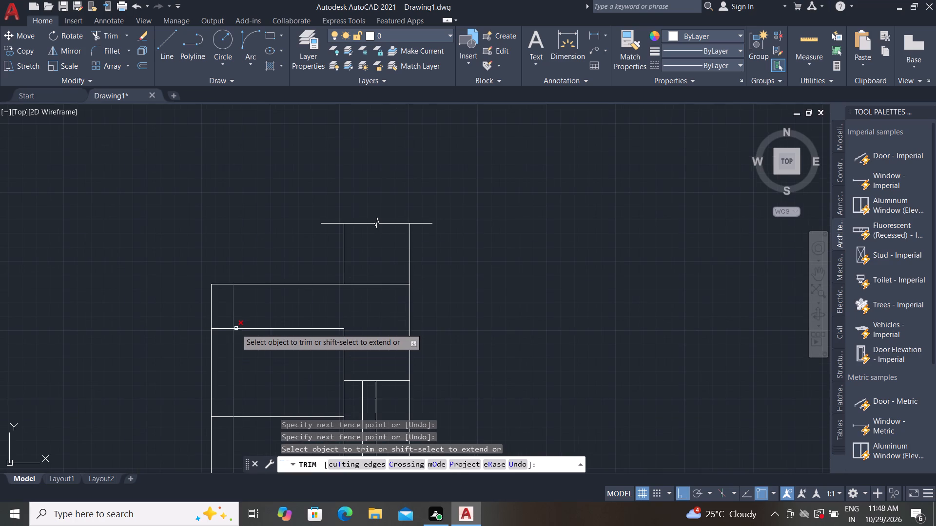
left_click(250, 309)
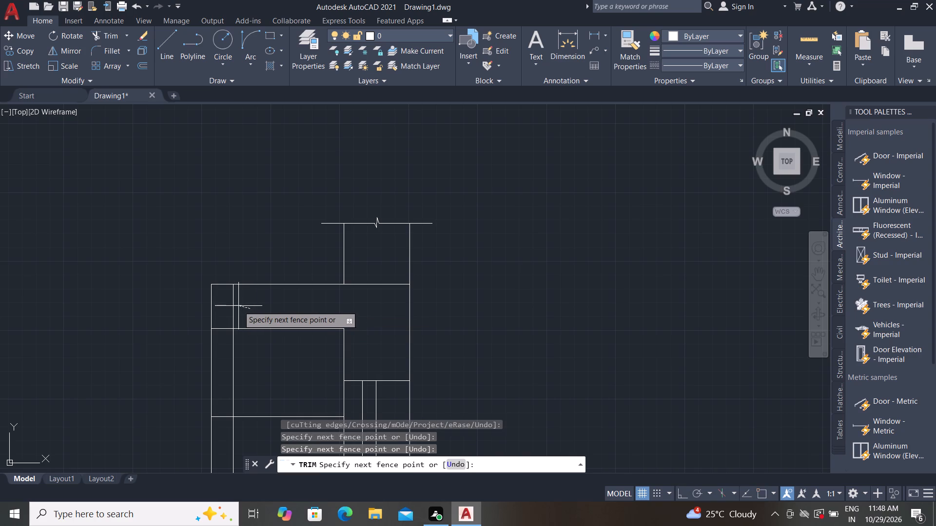
left_click(226, 303)
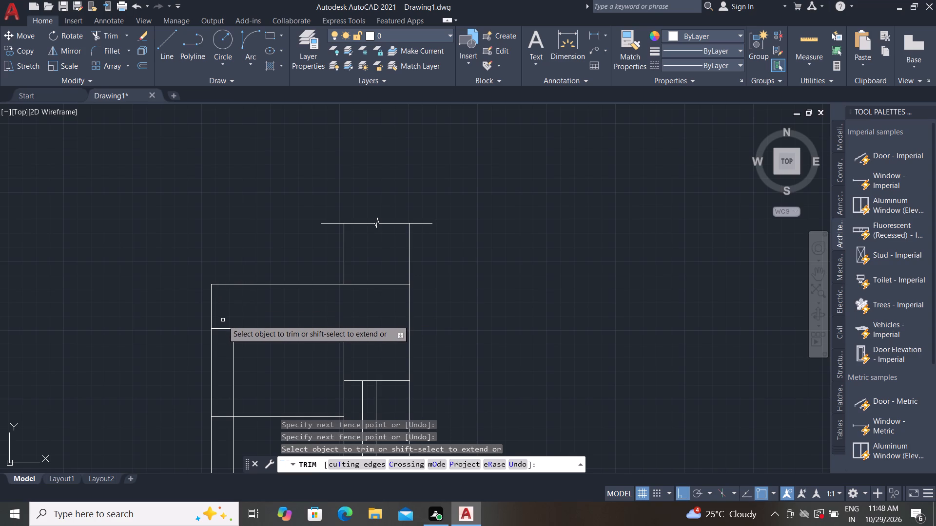
left_click(223, 320)
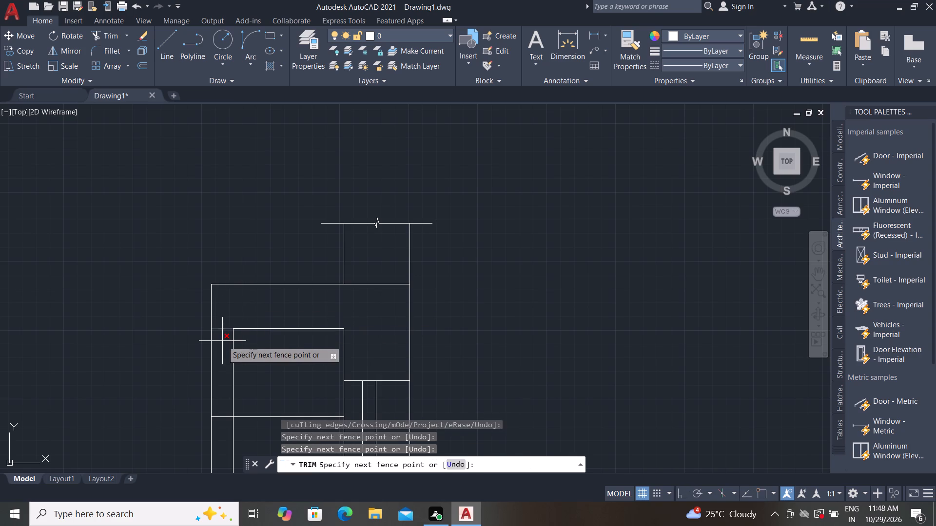
left_click(222, 341)
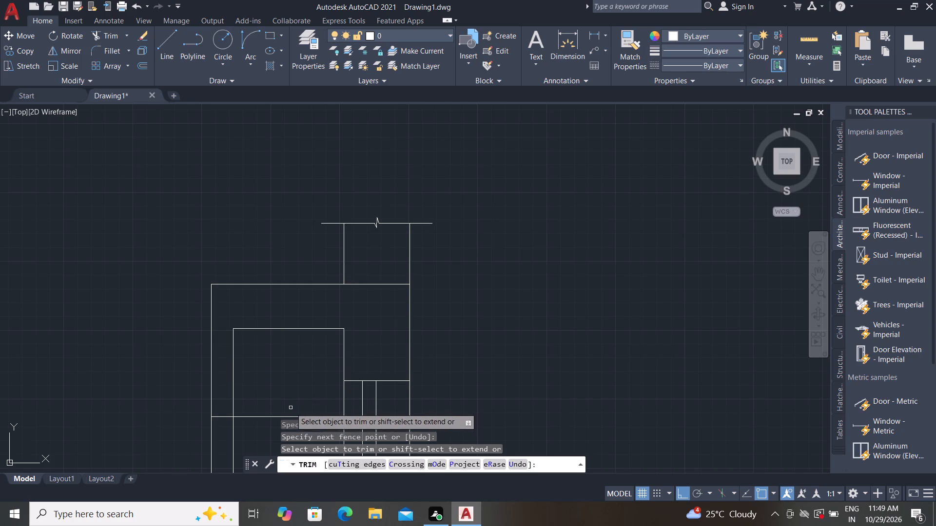
scroll(296, 362, "down", 1)
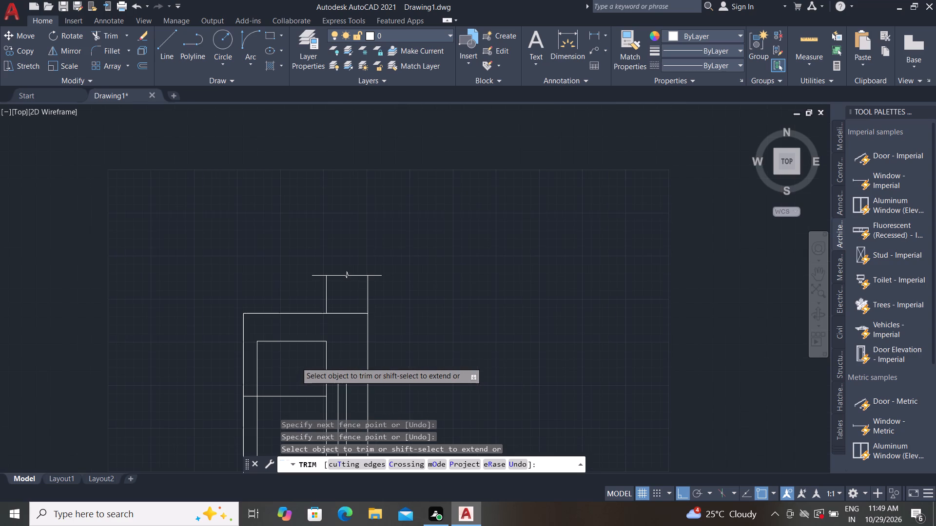
scroll(296, 362, "down", 1)
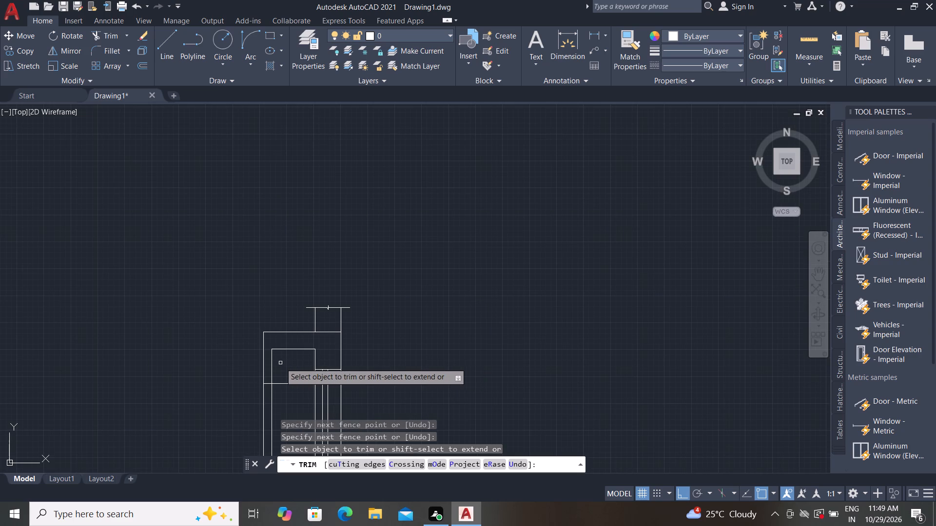
key("Escape")
Draw a horizontal line outward from the upright's outer face, starting where the horizontal line below the upper slab meets it.
key("l")
key("space")
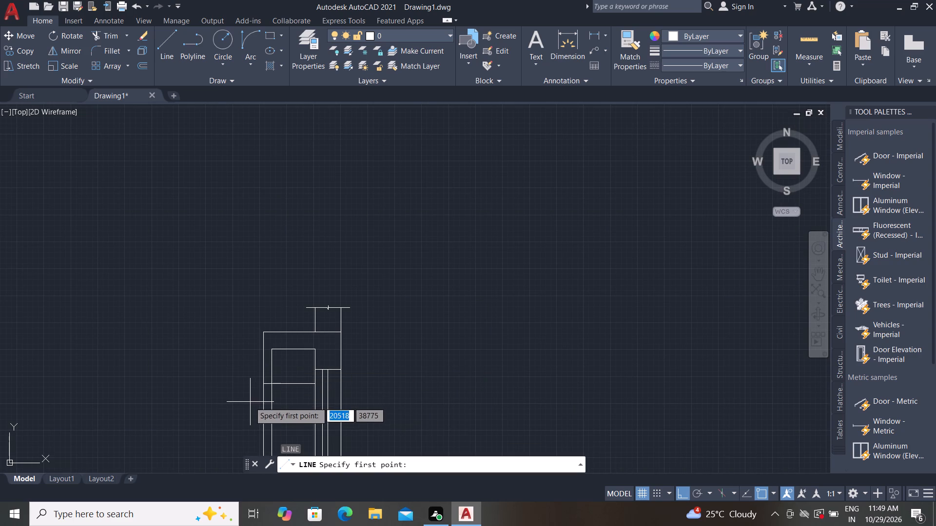
left_click(262, 385)
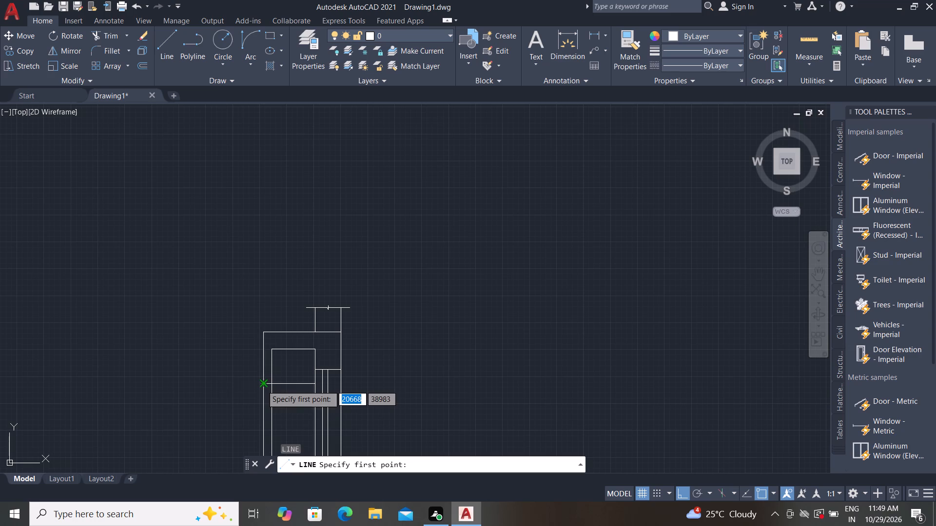
left_click(194, 380)
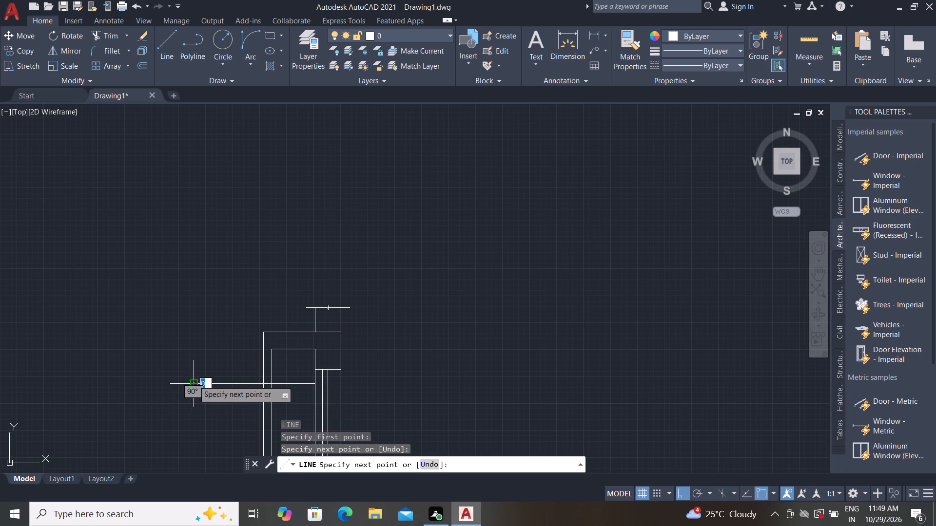
key("Escape")
Offset the upright's outer vertical line 300 outward, away from the wall.
scroll(254, 375, "up", 2)
scroll(268, 426, "up", 1)
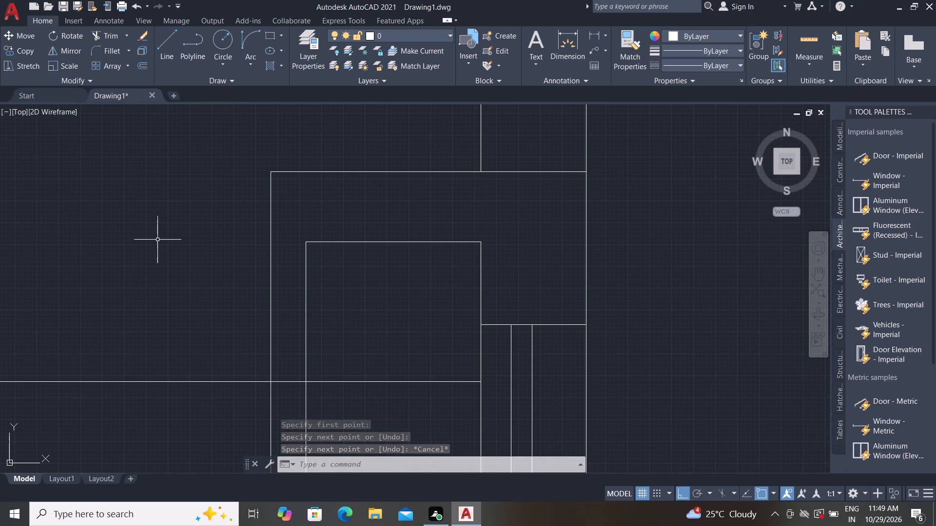
type("O")
key("space")
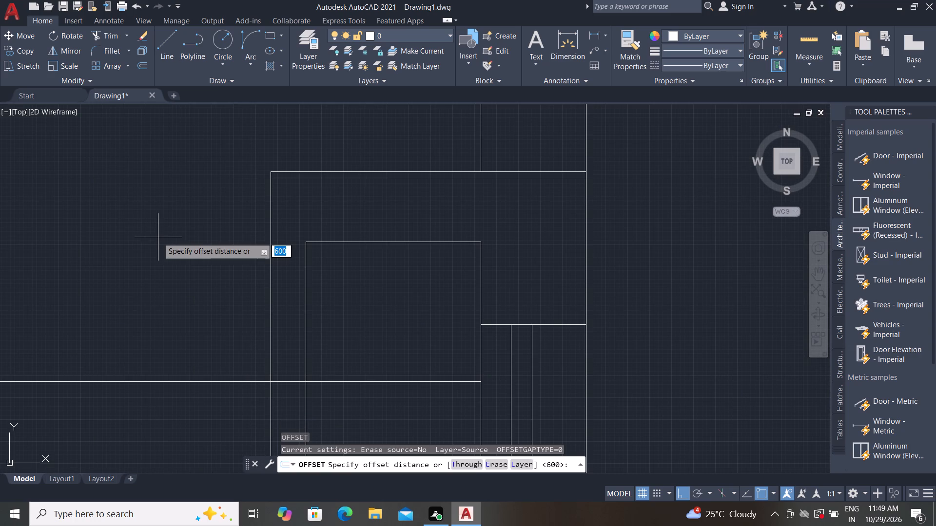
type("300")
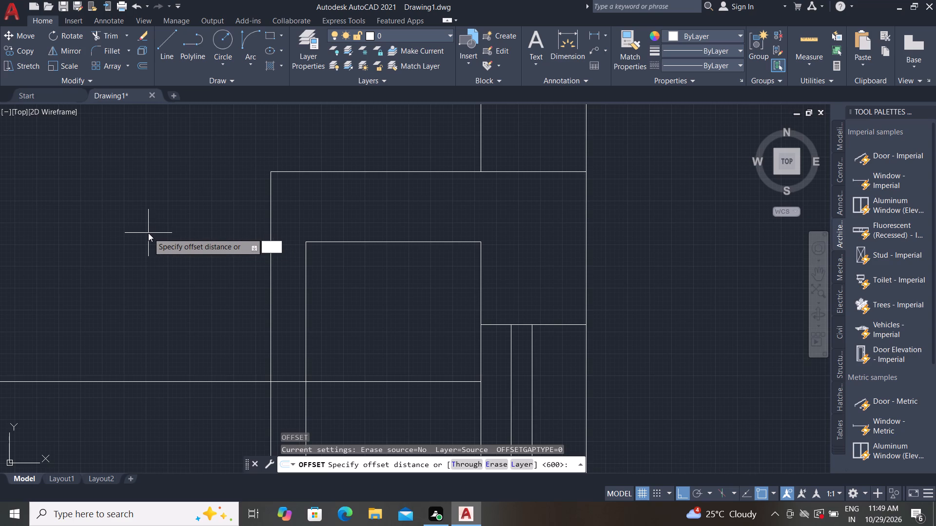
key("space")
scroll(185, 244, "down", 2)
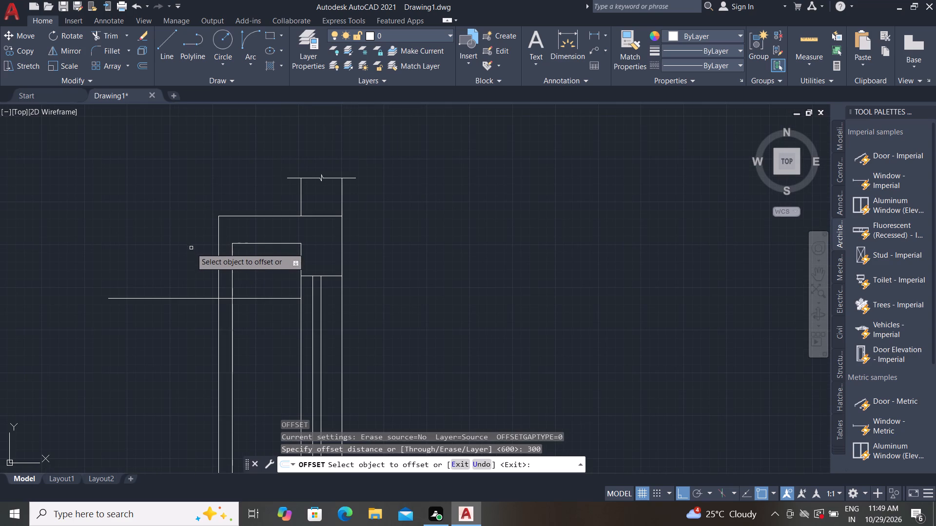
left_click(219, 269)
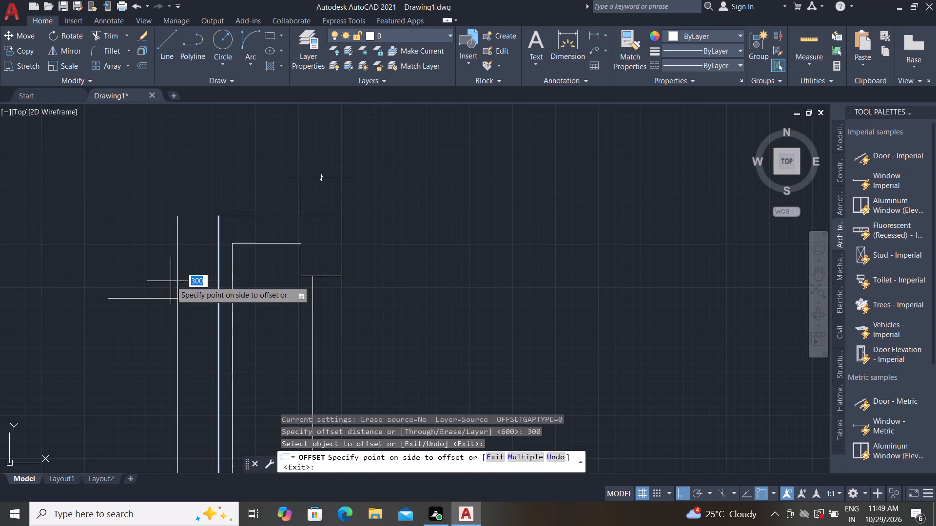
left_click(170, 281)
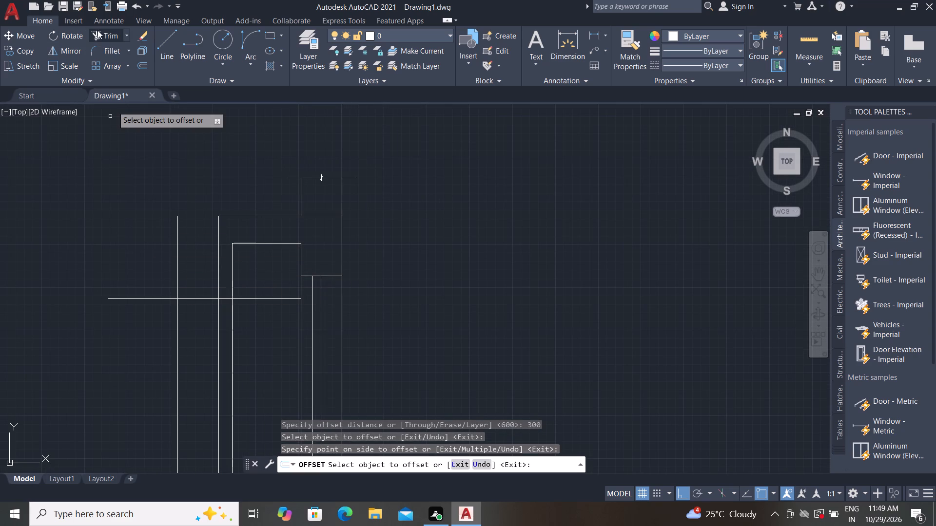
Trim the part of the offset vertical line that runs below the outward horizontal line.
left_click(95, 32)
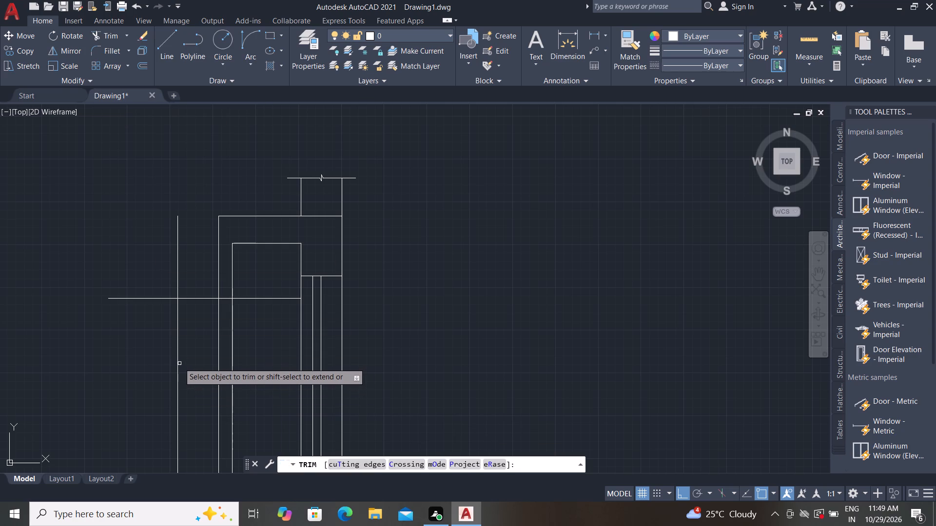
left_click(179, 361)
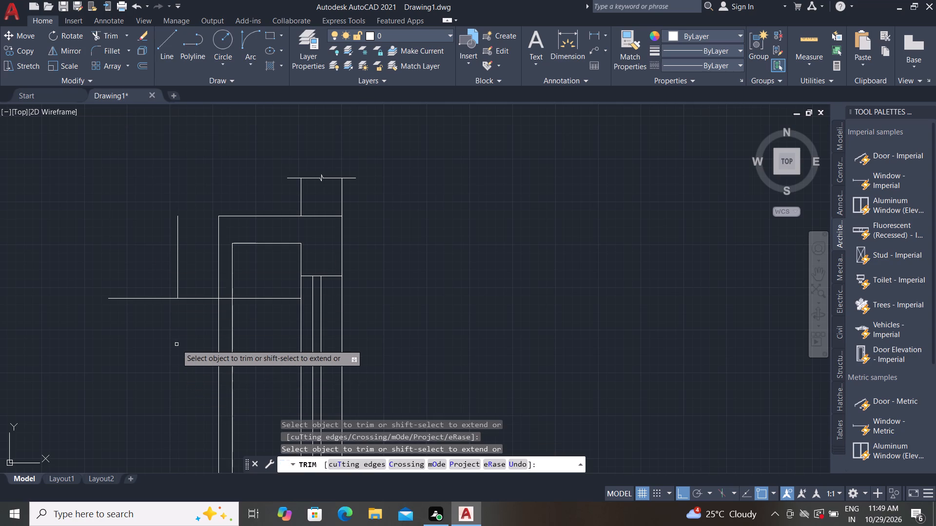
Examine the front elevation's sloping roof, eaves and arched window as reference for the wall section.
left_click(165, 36)
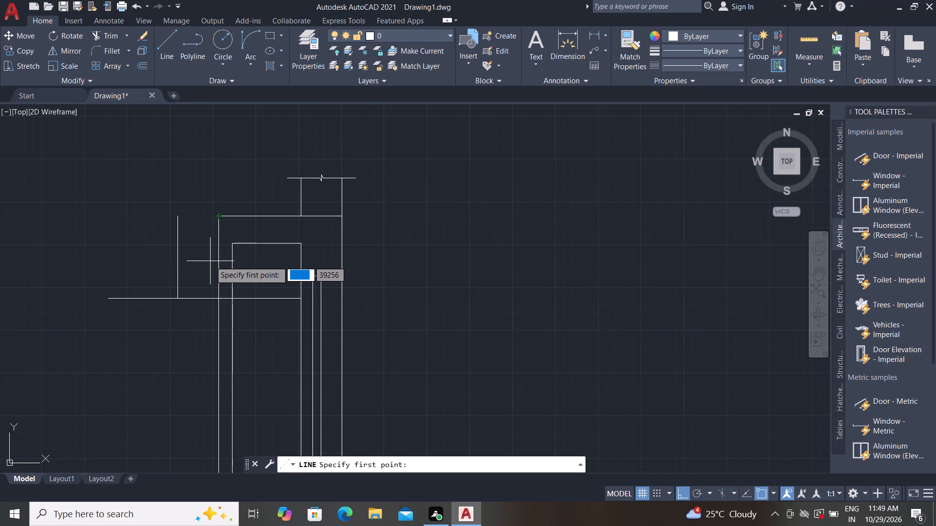
scroll(303, 243, "down", 1)
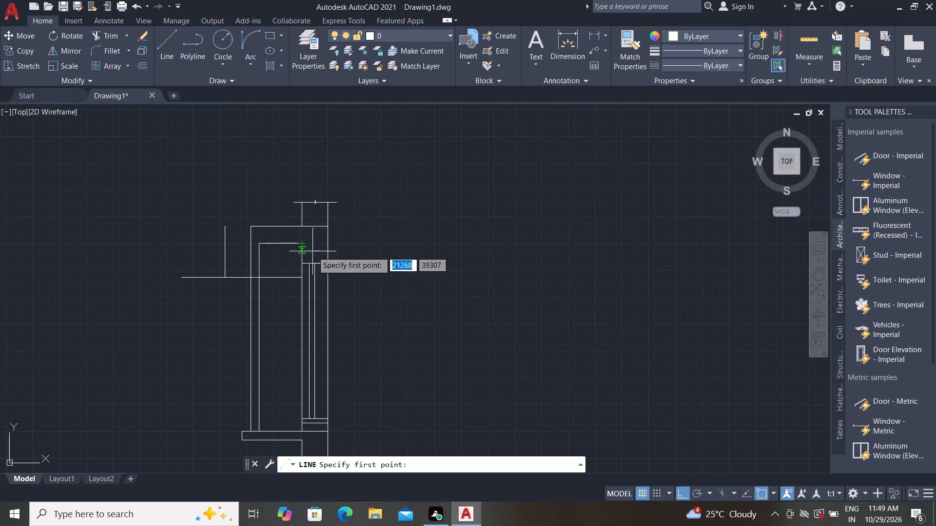
scroll(315, 251, "down", 1)
scroll(390, 231, "down", 2)
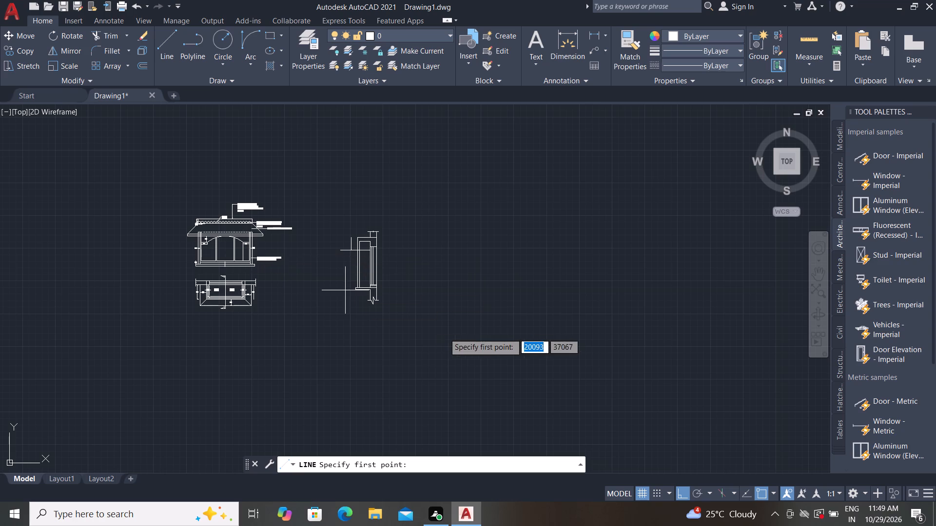
scroll(187, 229, "up", 2)
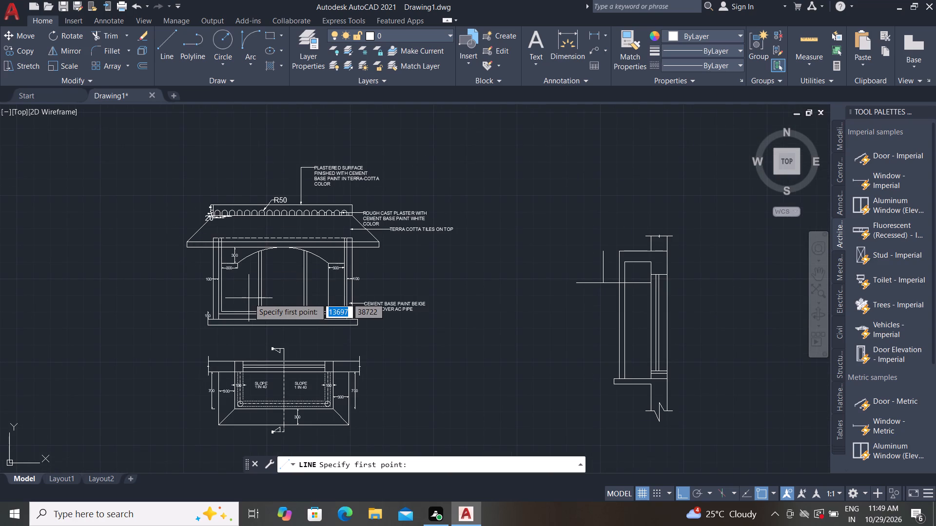
scroll(252, 302, "up", 2)
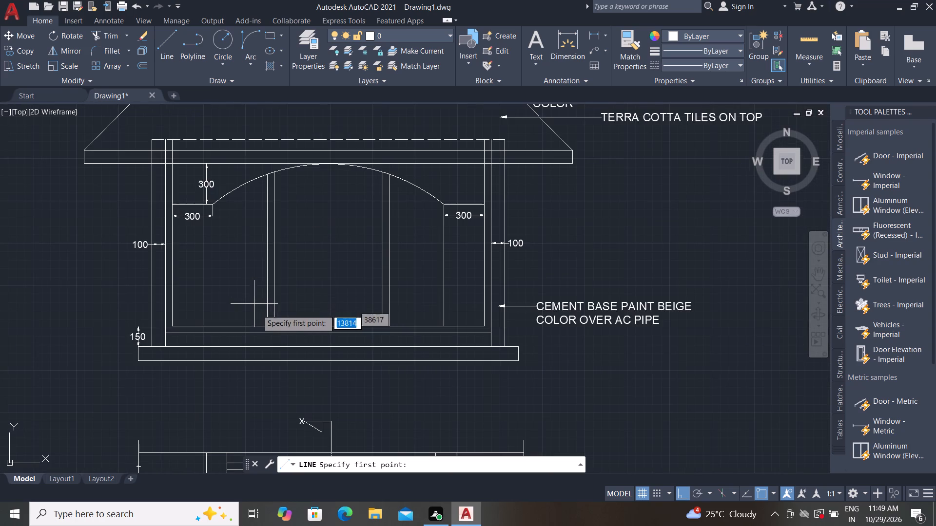
scroll(285, 326, "down", 1)
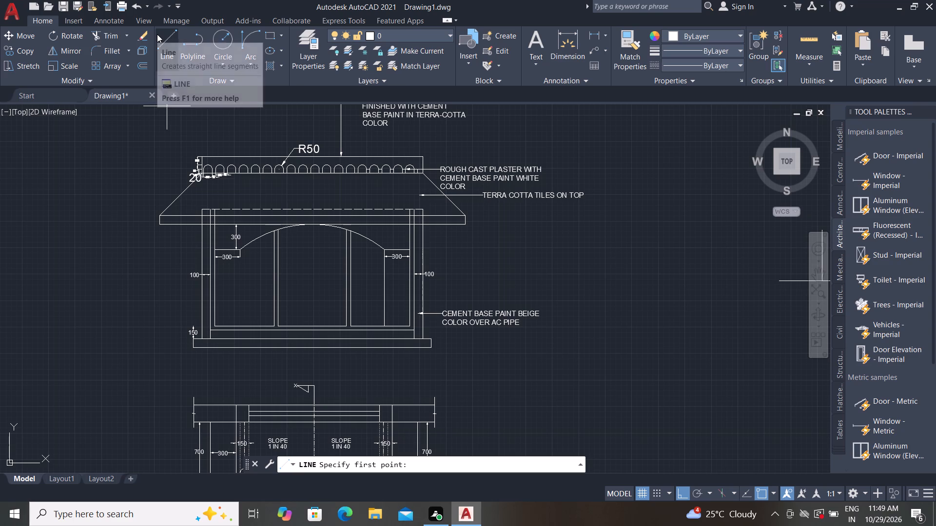
scroll(284, 168, "down", 1)
scroll(299, 206, "down", 1)
scroll(510, 227, "up", 3)
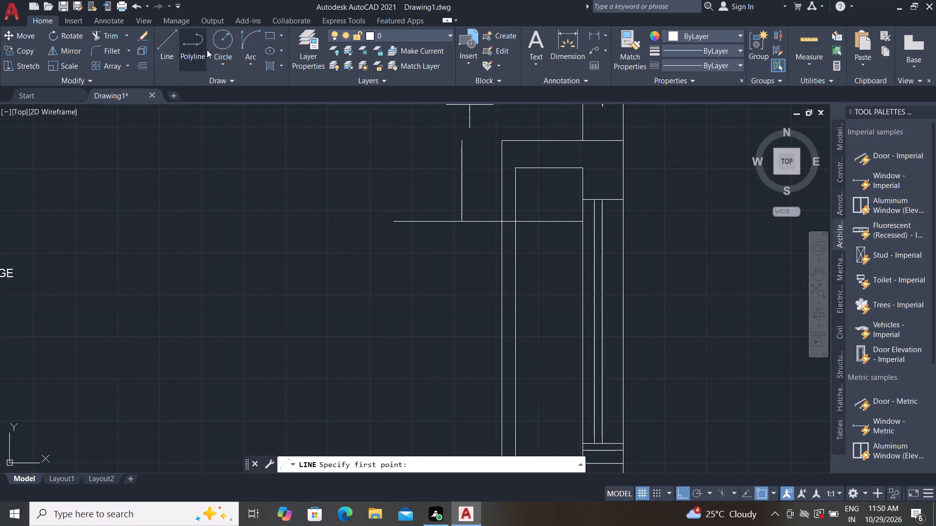
Draw a sloping line from the foot of the offset vertical line up to the upright's outer vertical line.
left_click(169, 37)
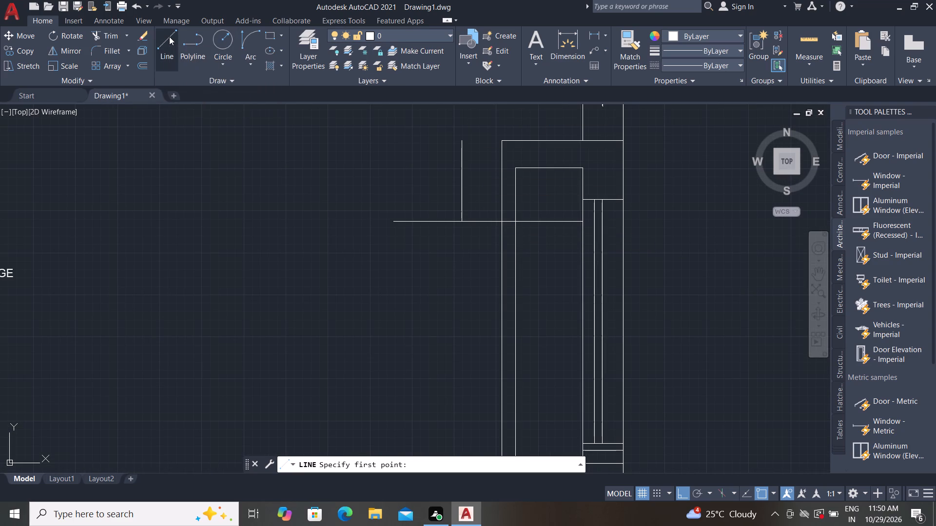
left_click(464, 219)
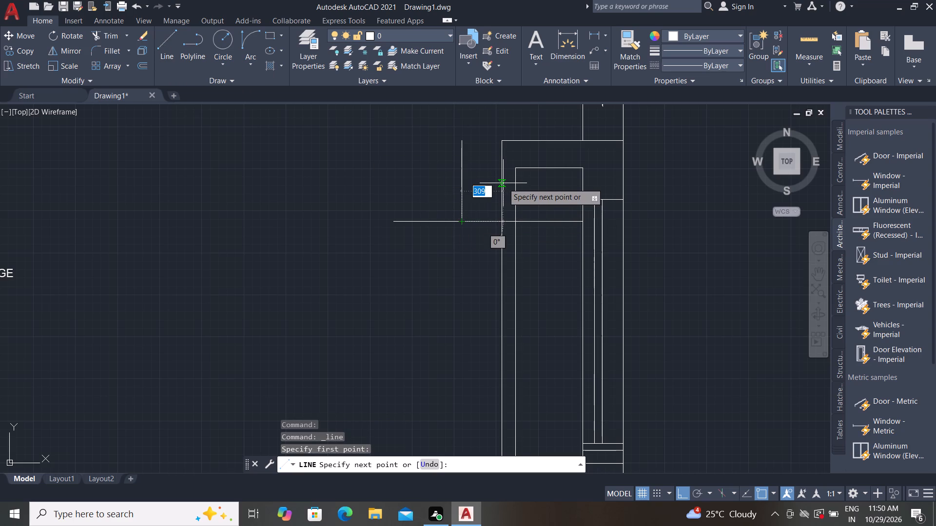
left_click(503, 184)
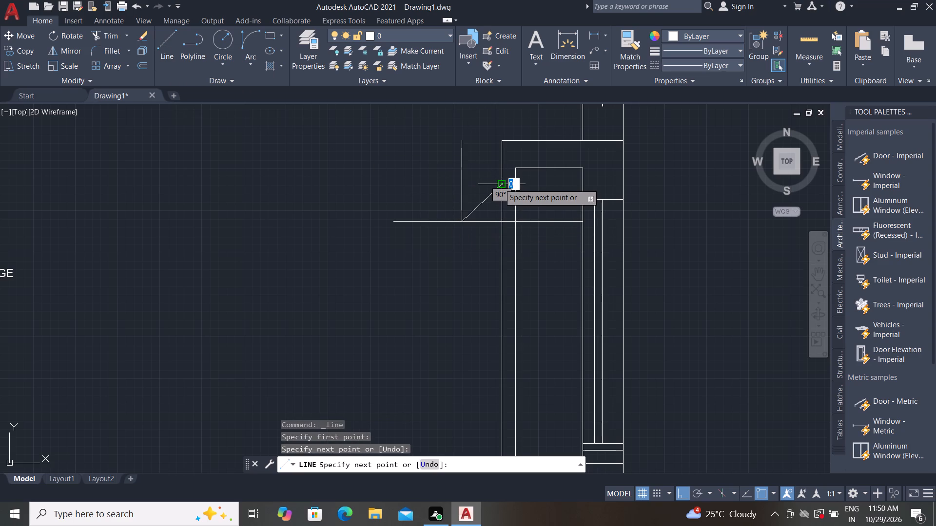
key("Escape")
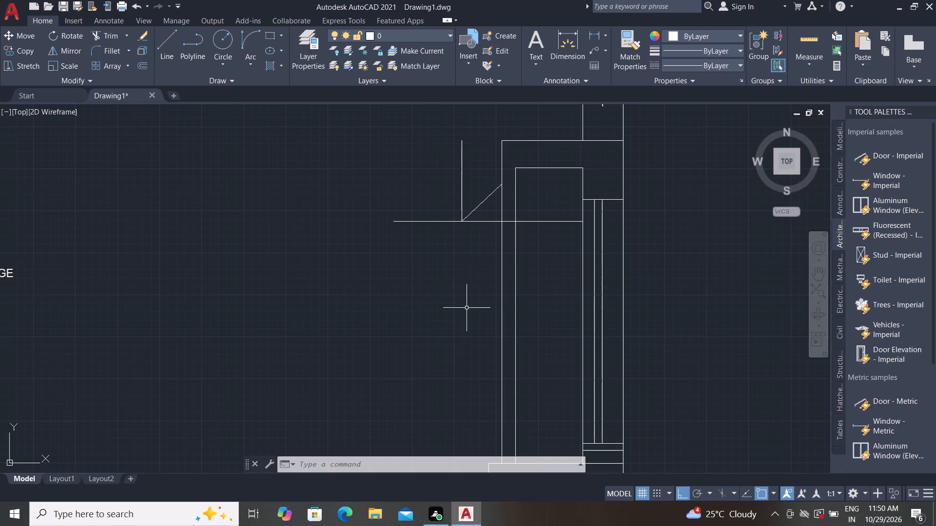
Delete the offset vertical line standing outside the upright in the wall section.
scroll(467, 308, "down", 3)
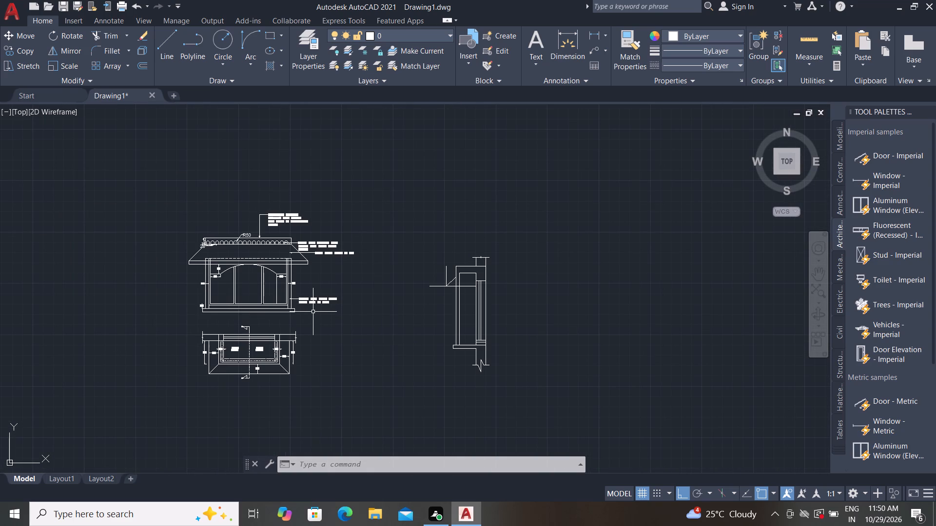
scroll(259, 294, "up", 3)
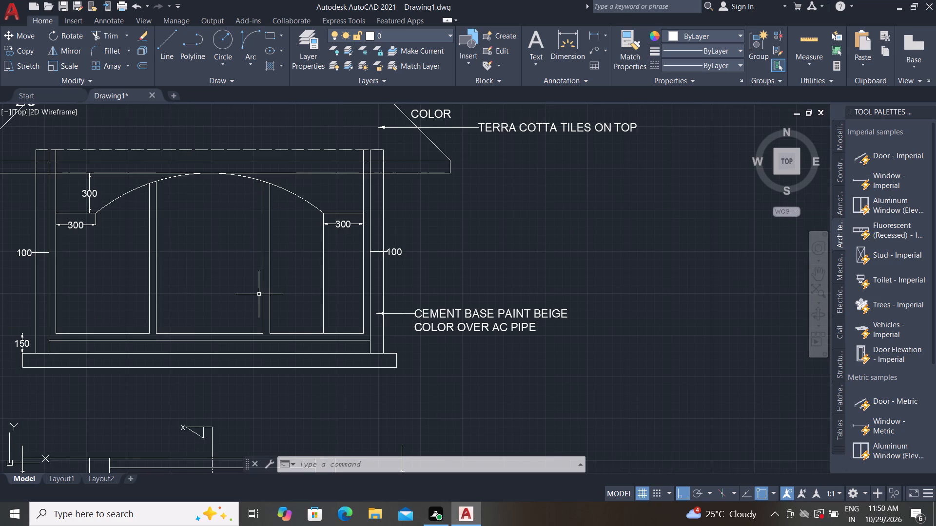
scroll(256, 296, "down", 2)
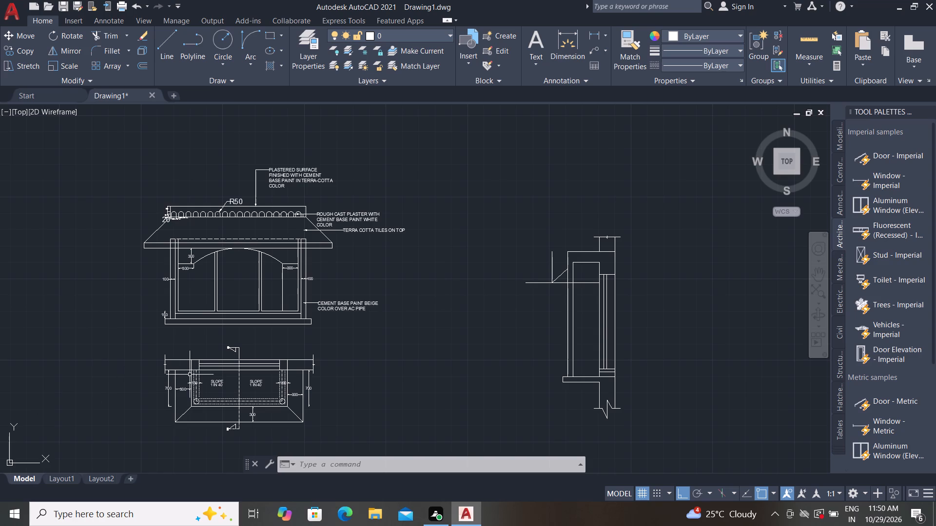
scroll(603, 369, "up", 2)
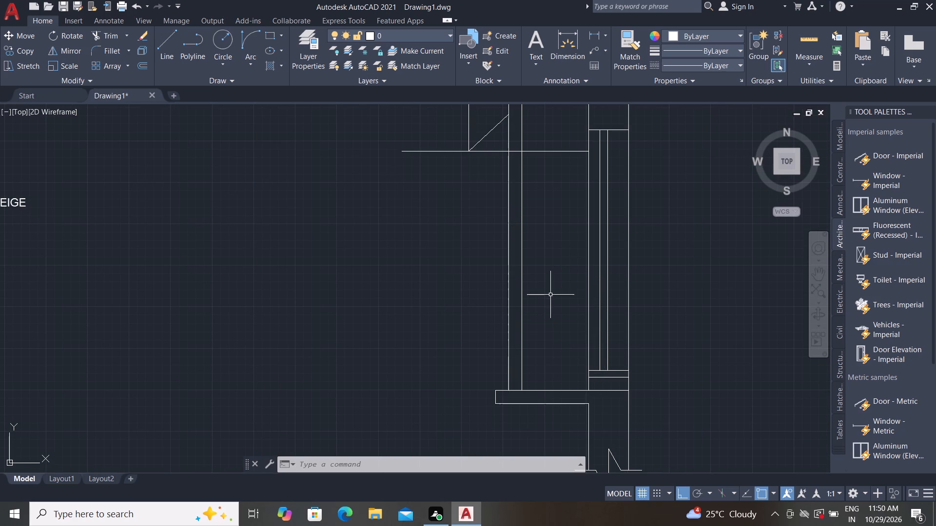
scroll(519, 306, "down", 1)
scroll(517, 357, "down", 1)
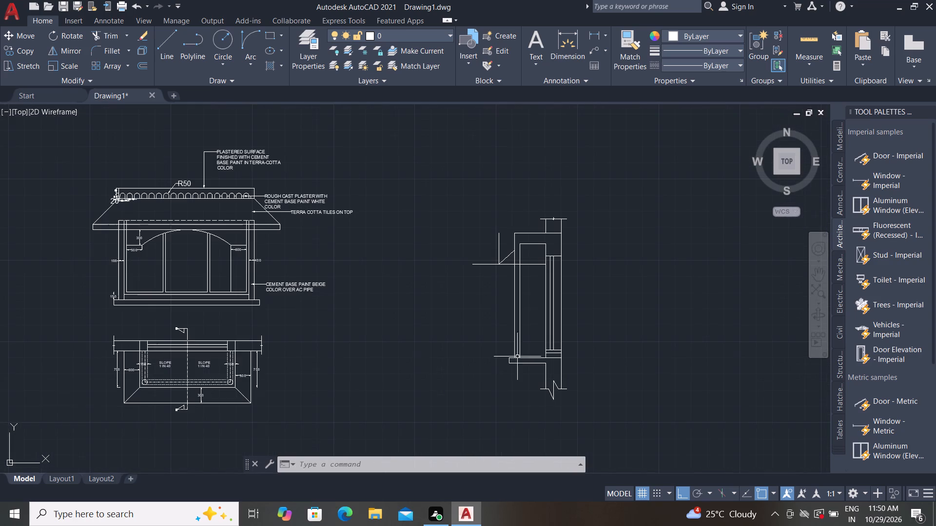
scroll(501, 239, "up", 3)
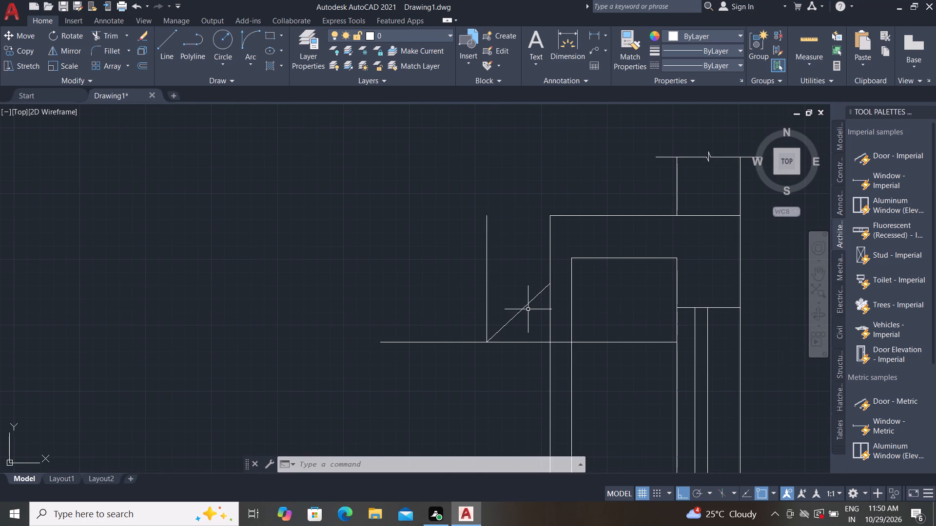
left_click(487, 290)
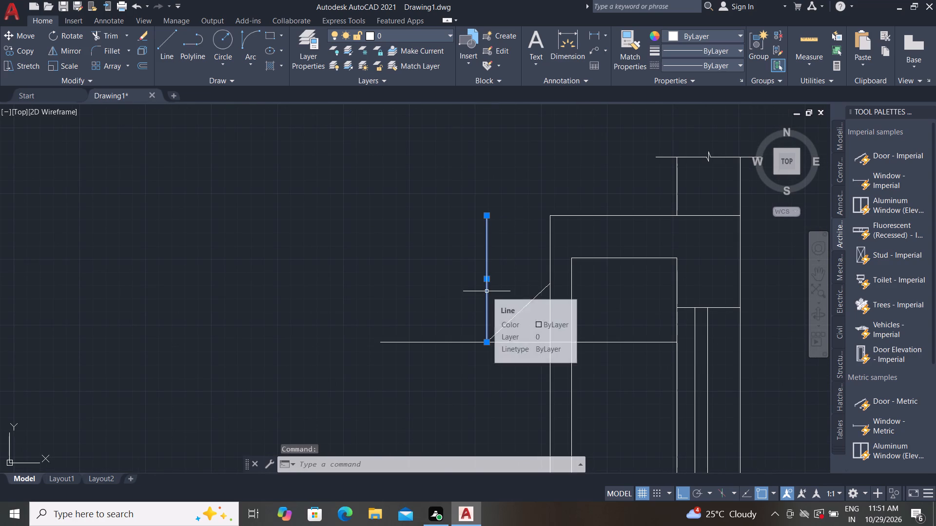
key("Delete")
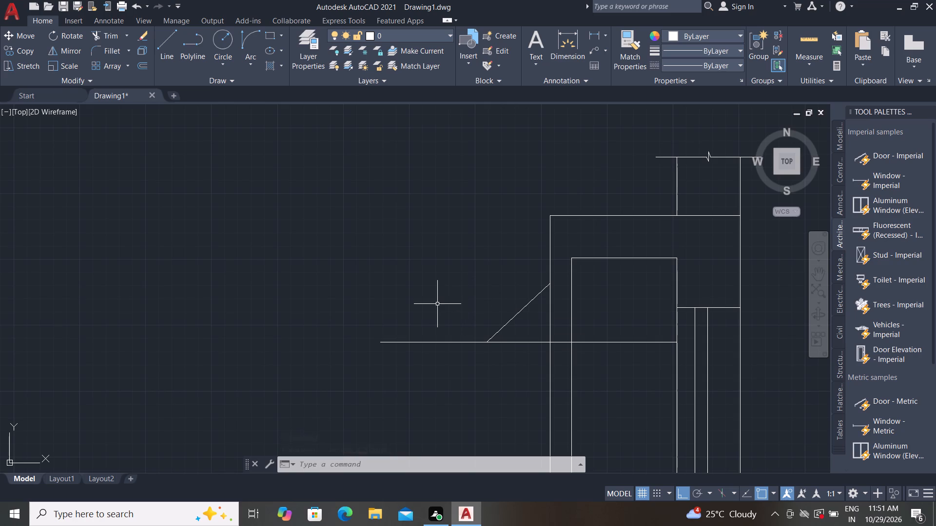
Offset the sloping line 100 upward and outward, away from the upright.
type("O")
key("space")
type("10")
key("0")
key("space")
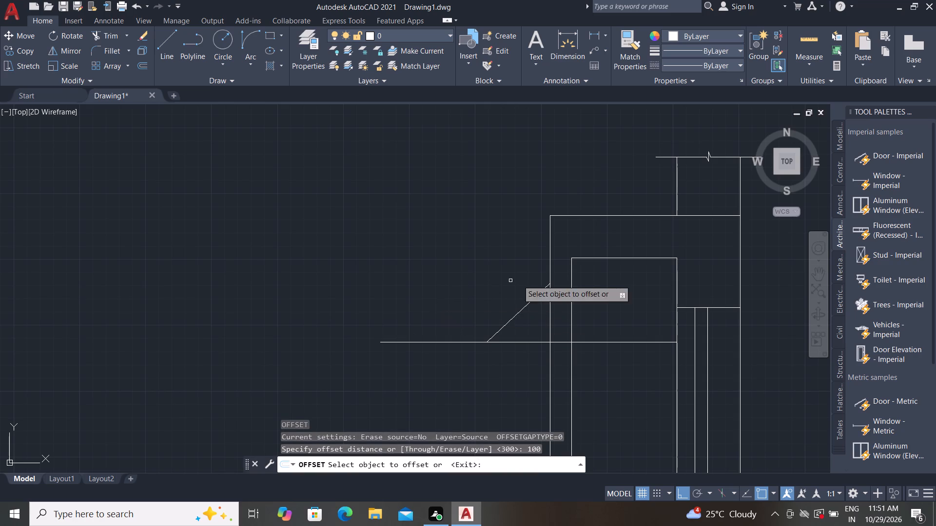
left_click(537, 294)
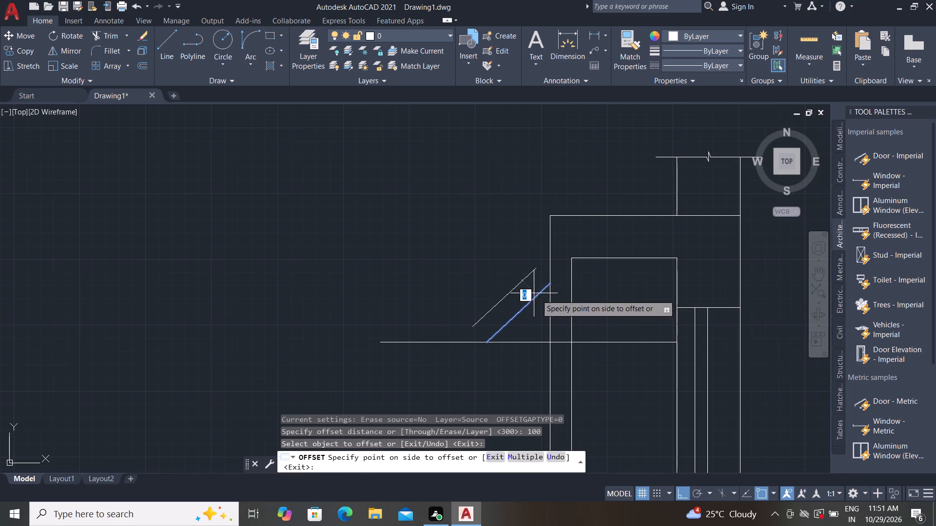
left_click(521, 256)
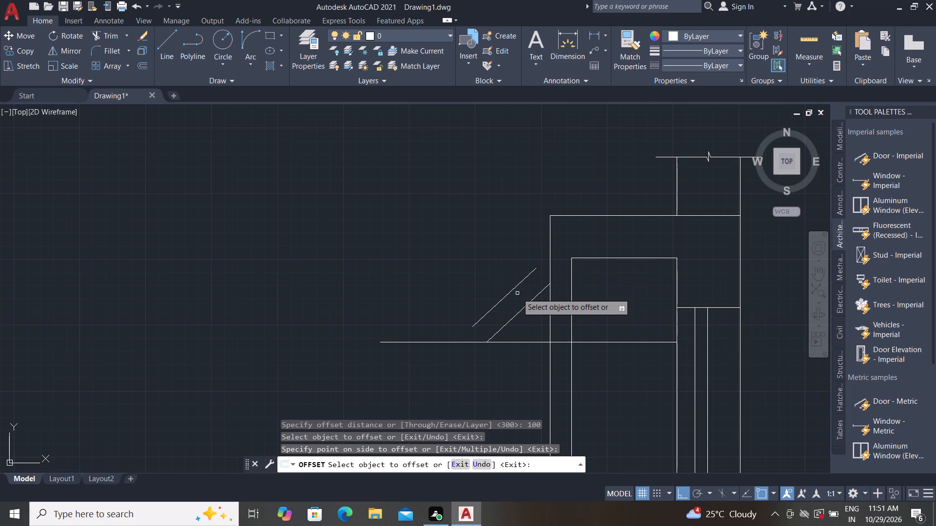
key("Escape")
Extend both ends of the offset sloping line to the outward horizontal line and the upright's outer face.
type("EX")
key("space")
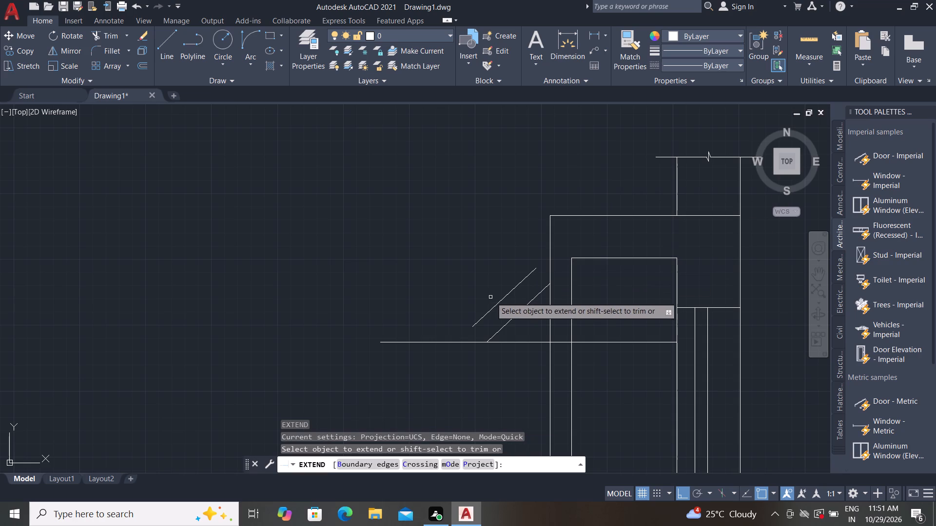
left_click(498, 302)
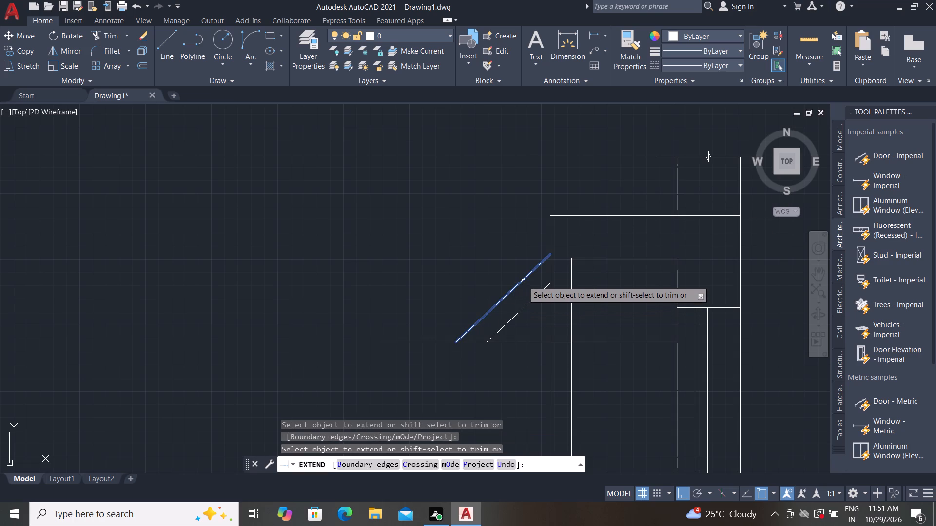
left_click(523, 281)
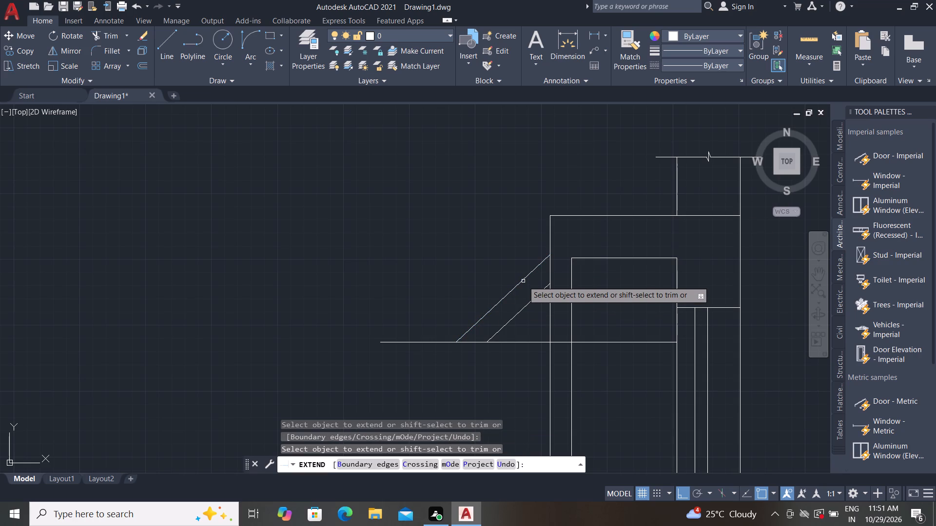
key("Escape")
Draw a short line from the lower sloping line's bottom end to the upper sloping line, closing the projection's outer edge.
key("l")
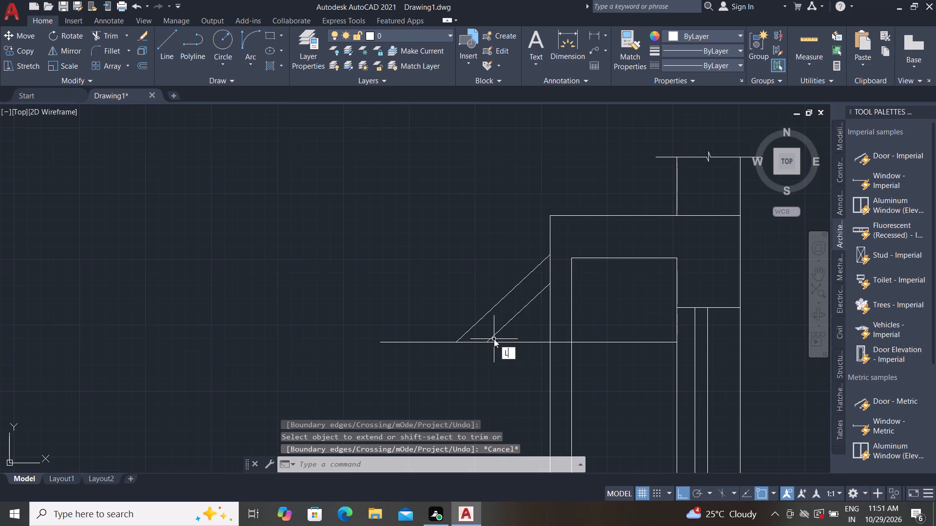
key("space")
left_click(485, 341)
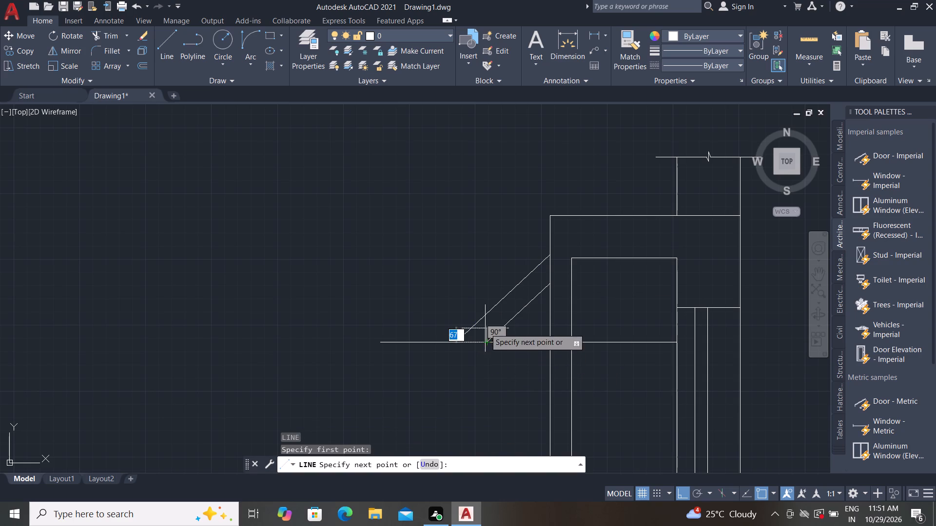
left_click(480, 323)
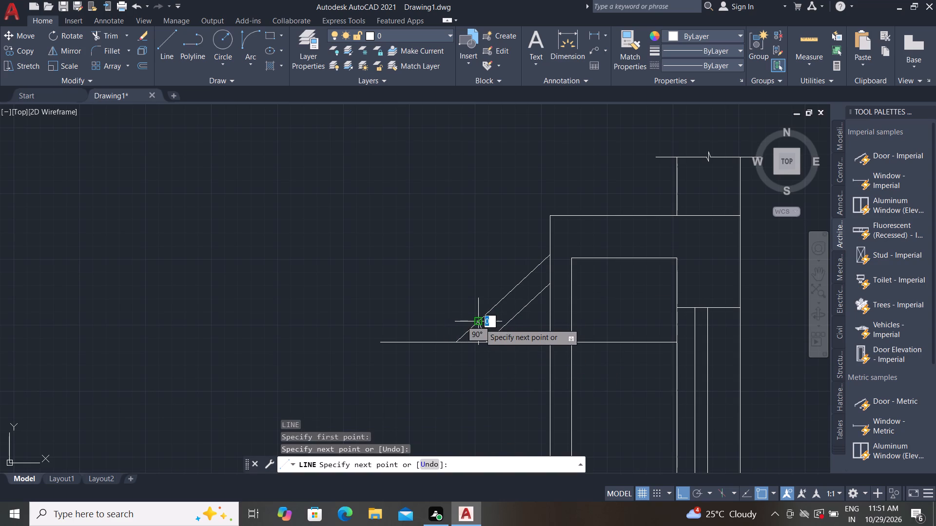
key("Escape")
Trim the upper sloping line and the outward horizontal line where they run beyond the projection's short end line.
type("TR")
key("space")
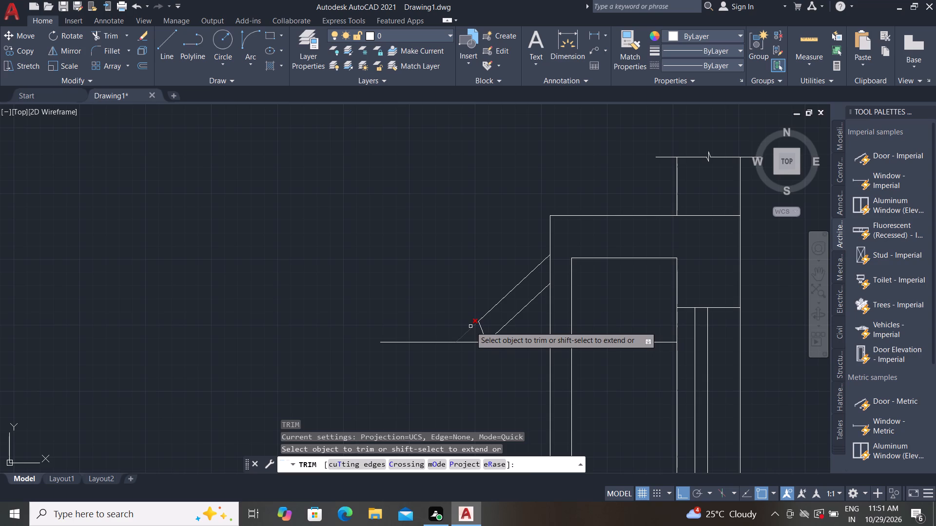
left_click(470, 326)
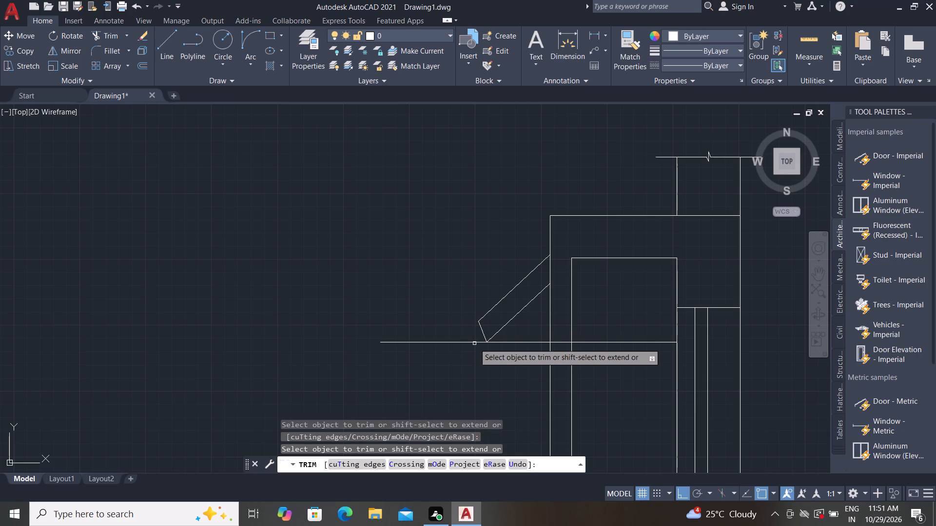
left_click(473, 344)
key("Escape")
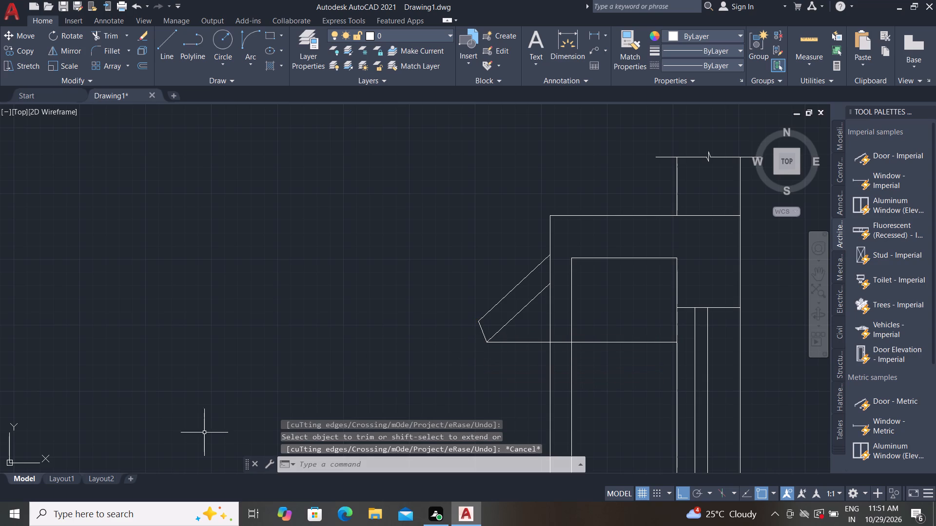
Offset the projection's upper sloping line 20 inward, toward the lower sloping line.
key("o")
key("space")
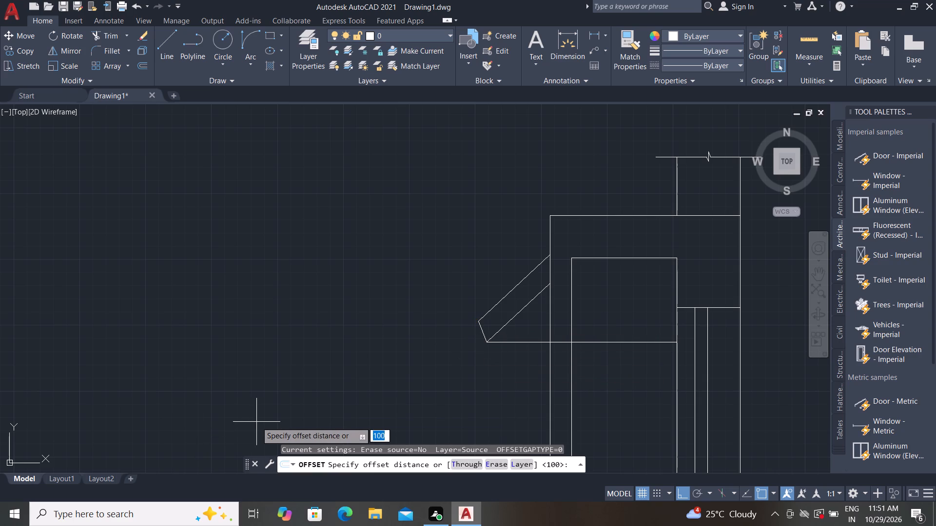
key("2")
key("0")
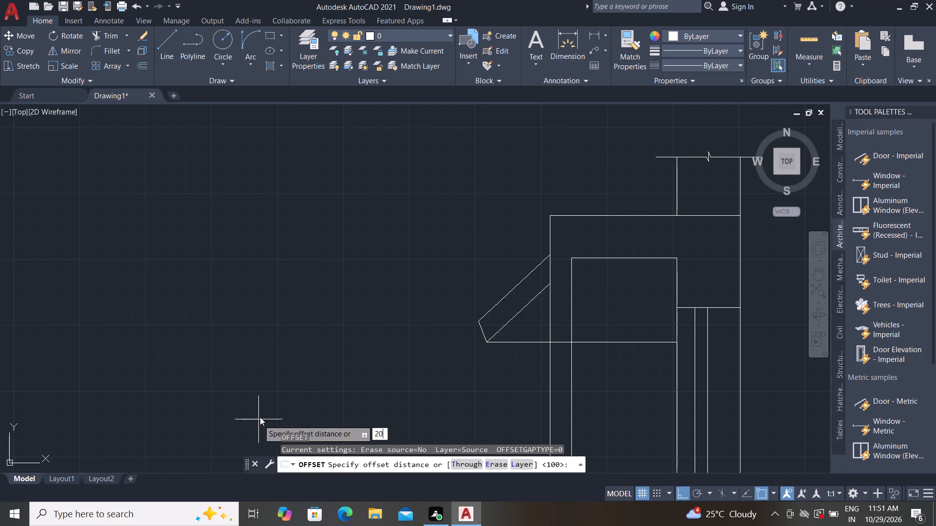
key("Return")
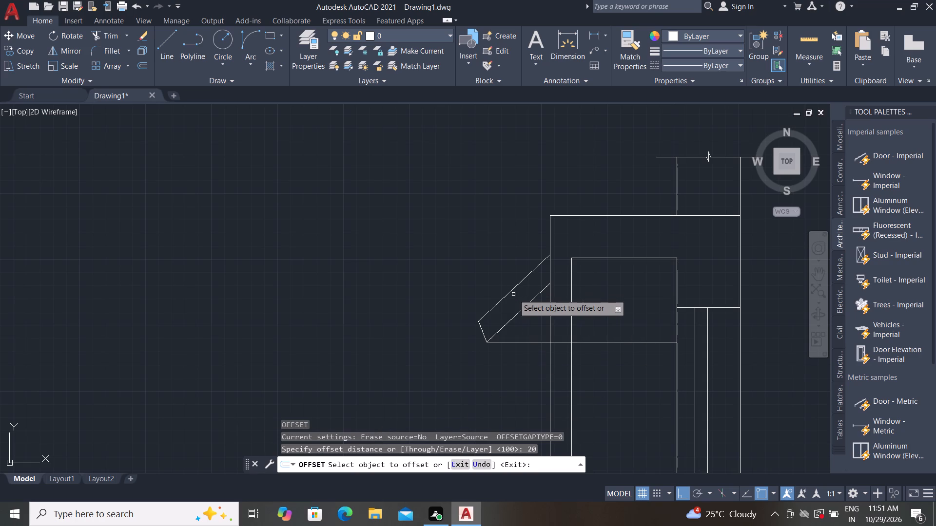
left_click(510, 291)
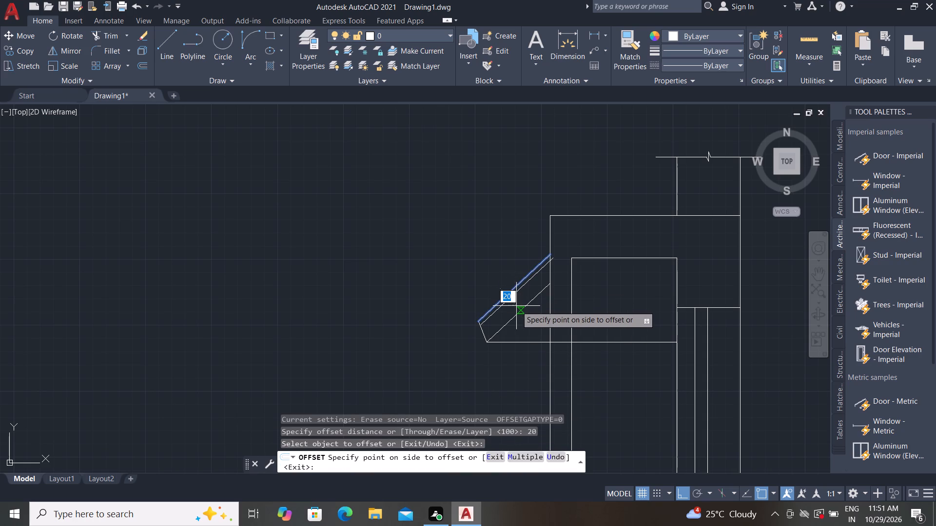
left_click(516, 306)
key("Escape")
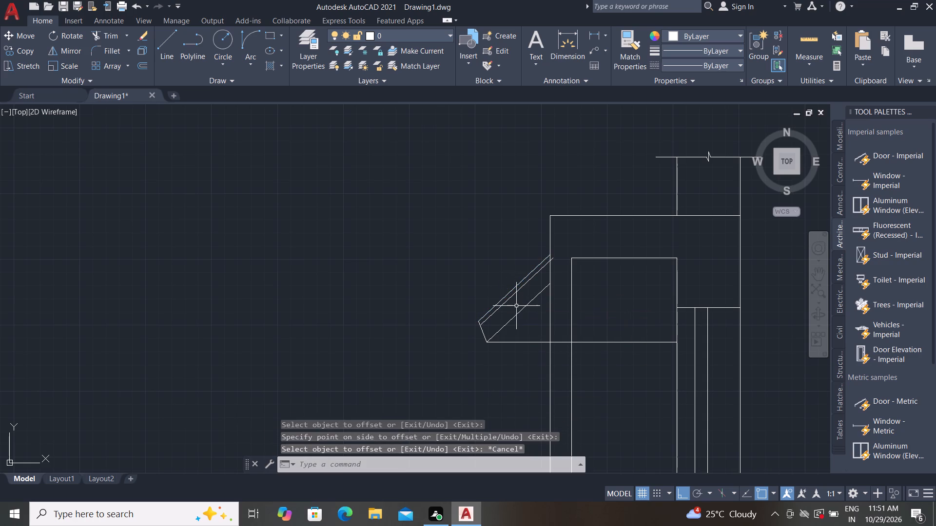
Trim the end of the inner offset sloping line that runs past the upright's outer face.
type("TR")
key("space")
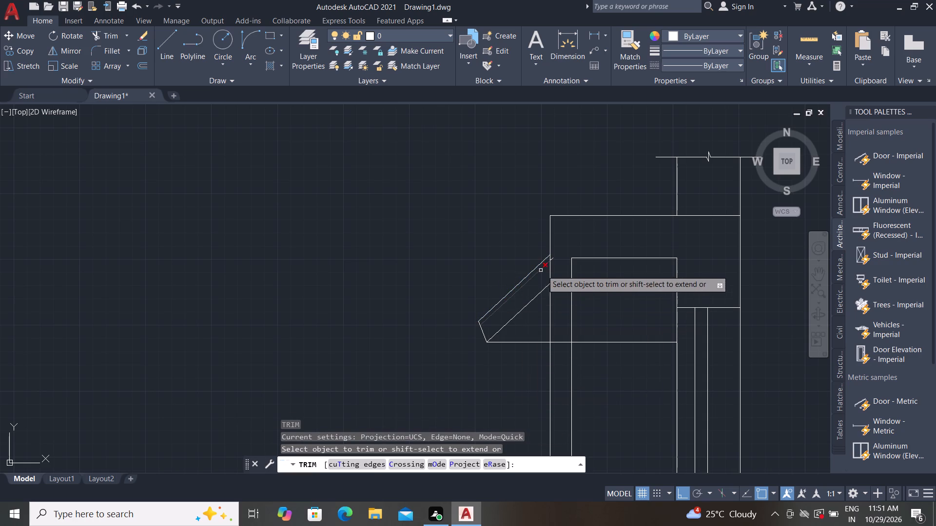
scroll(553, 272, "up", 3)
left_click(540, 200)
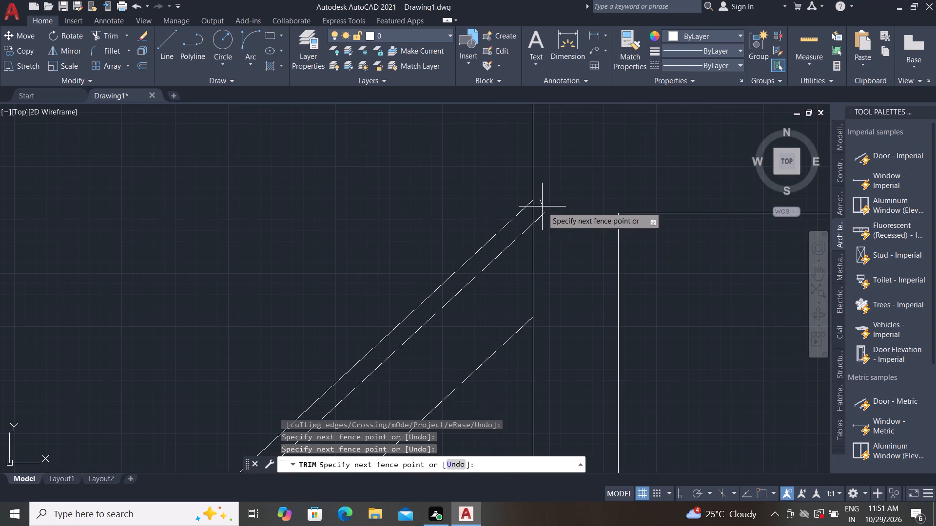
left_click(544, 220)
key("Escape")
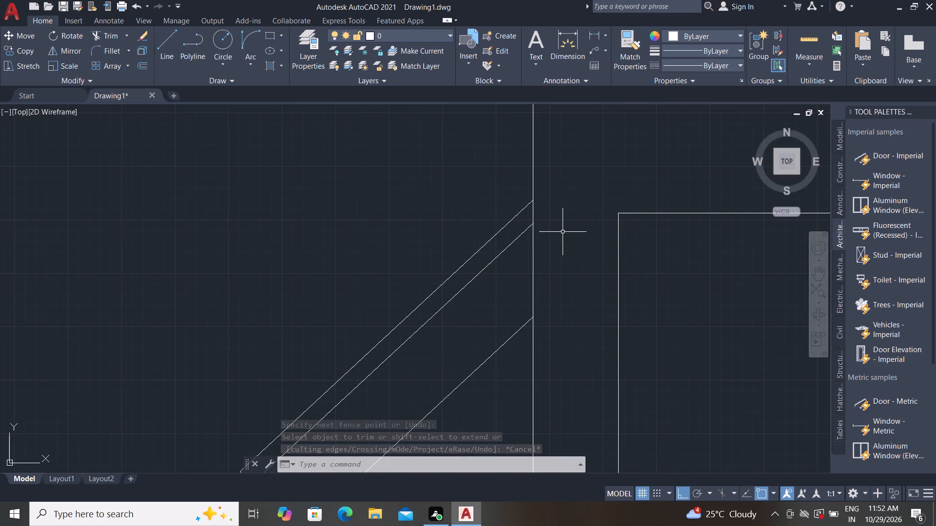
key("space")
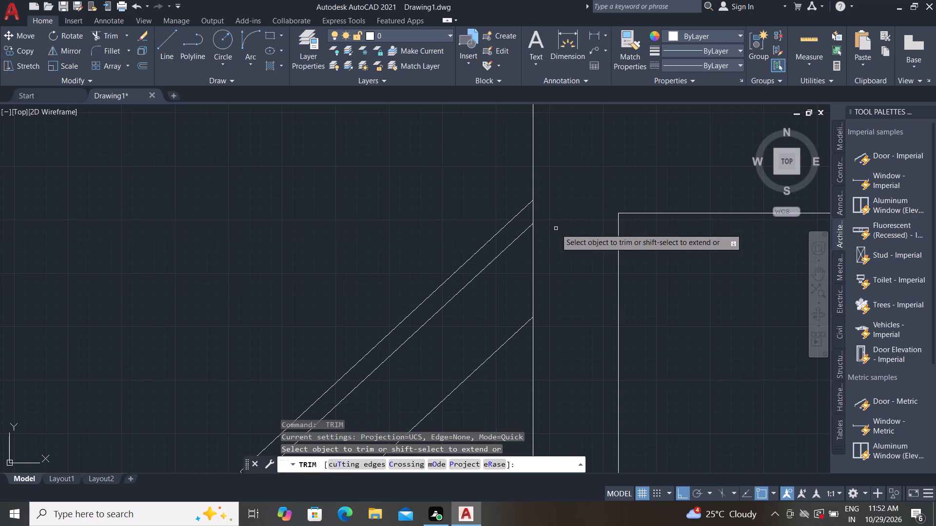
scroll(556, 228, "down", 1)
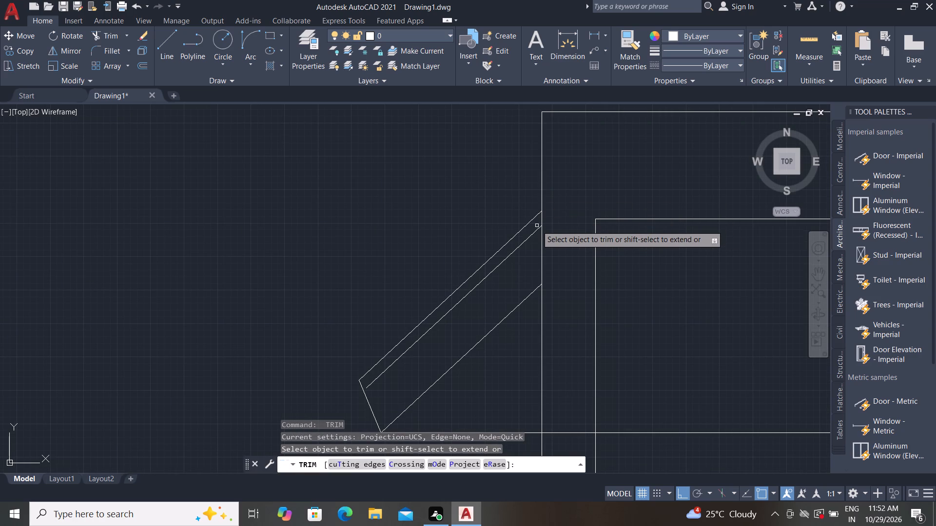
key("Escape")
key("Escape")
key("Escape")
Offset the upright's outer face line 20 inward.
type("O")
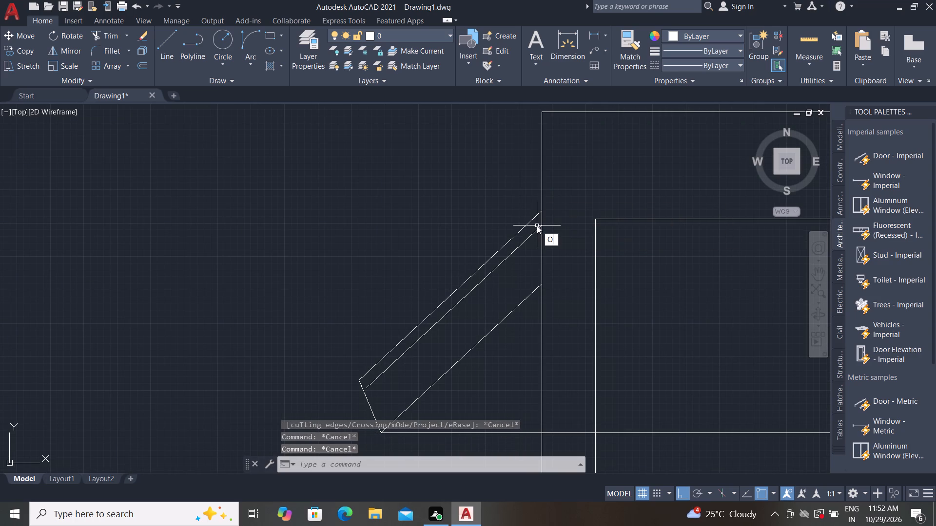
key("space")
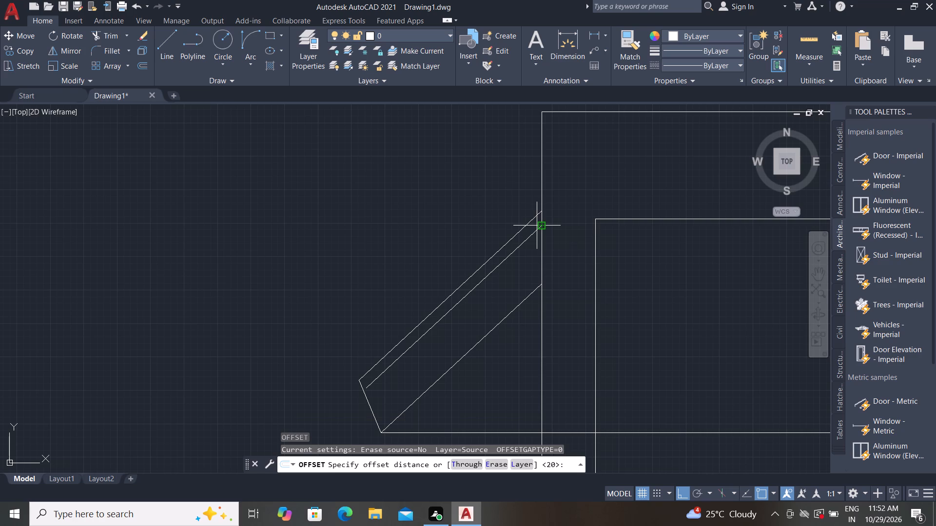
key("space")
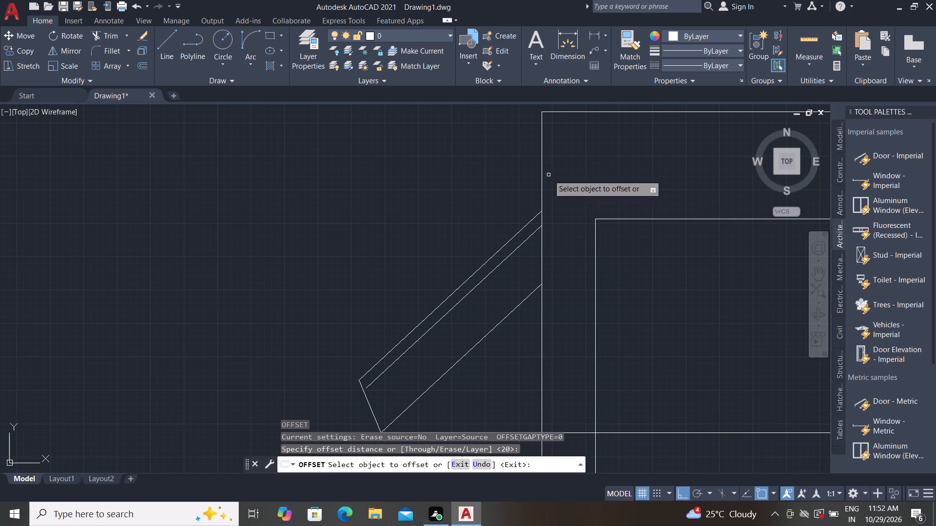
left_click(543, 176)
left_click(565, 183)
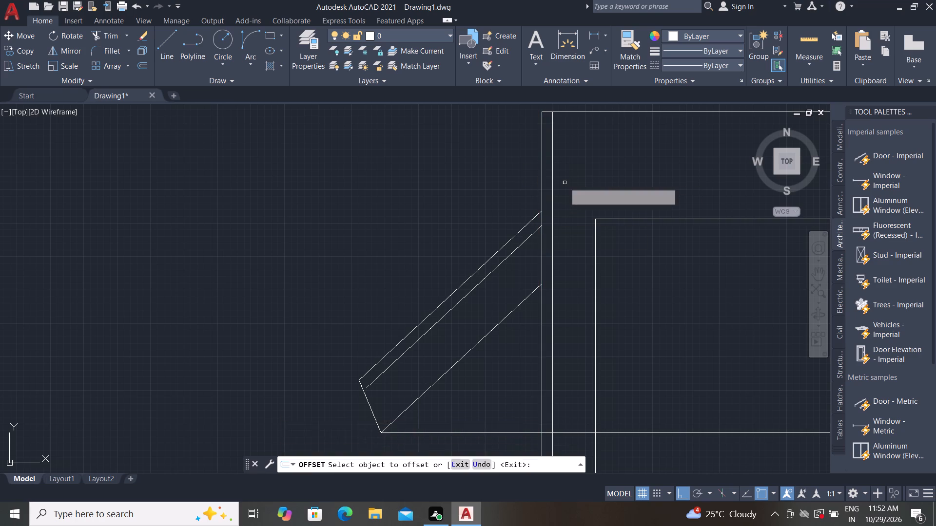
key("Escape")
Extend the projection's inner offset sloping line to the new line inside the upright's outer face.
type("EX")
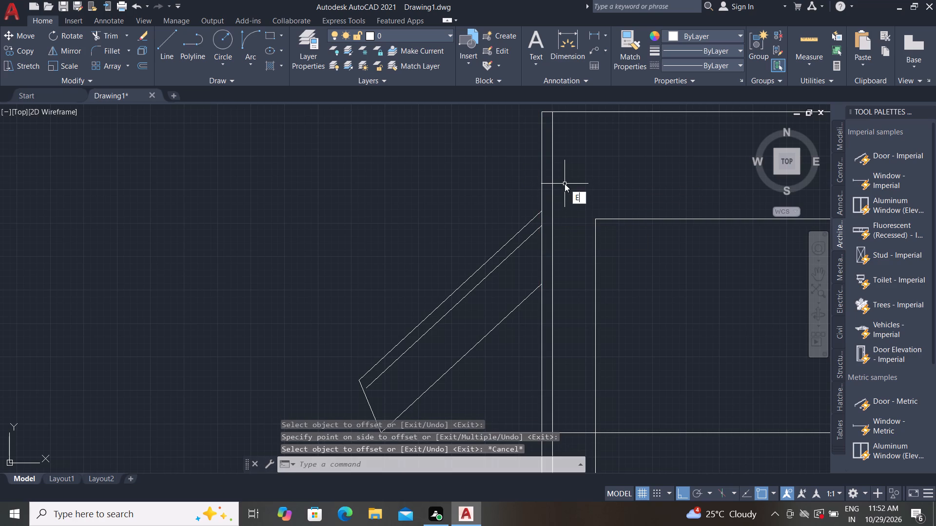
key("space")
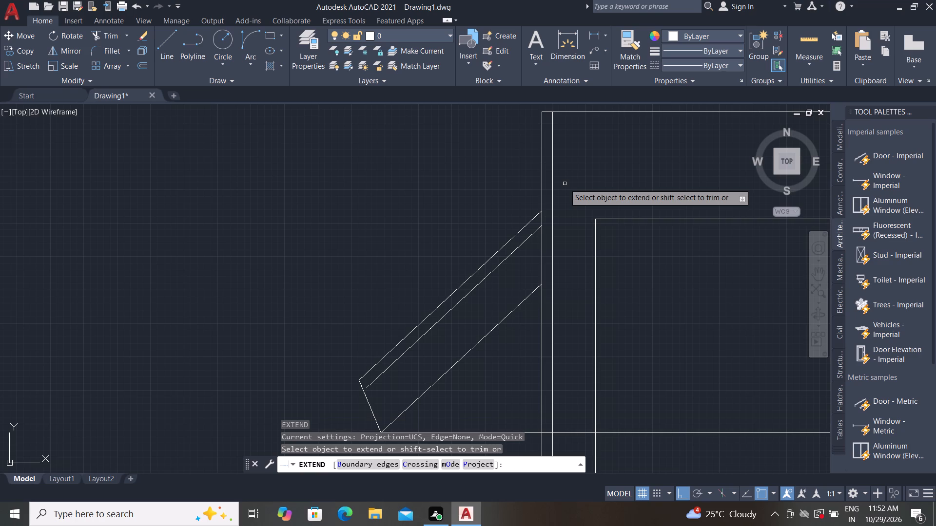
left_click(535, 229)
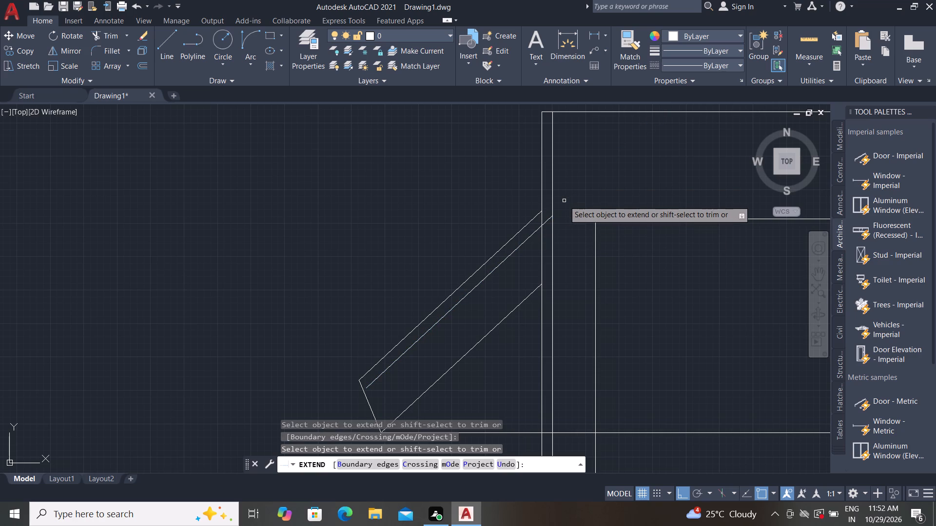
key("Escape")
Trim the inner vertical line below the inner sloping line, and the upright's outer face between the upper and lower sloping lines.
type("TR")
key("space")
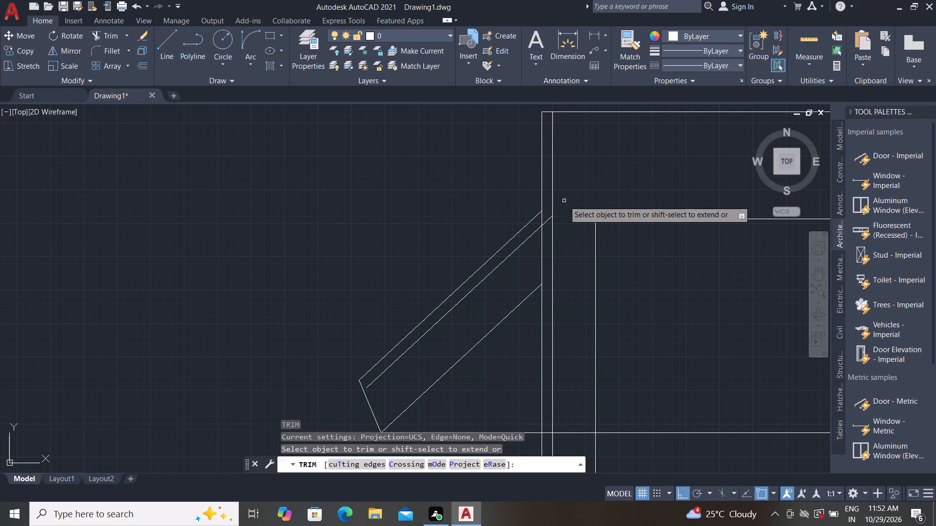
left_click(553, 240)
scroll(546, 203, "up", 3)
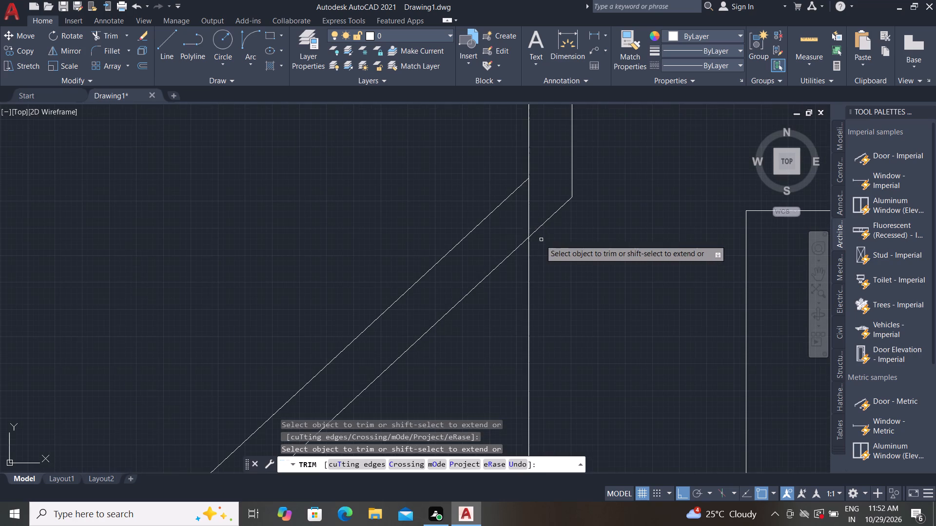
left_click(514, 220)
left_click(534, 212)
scroll(557, 185, "down", 5)
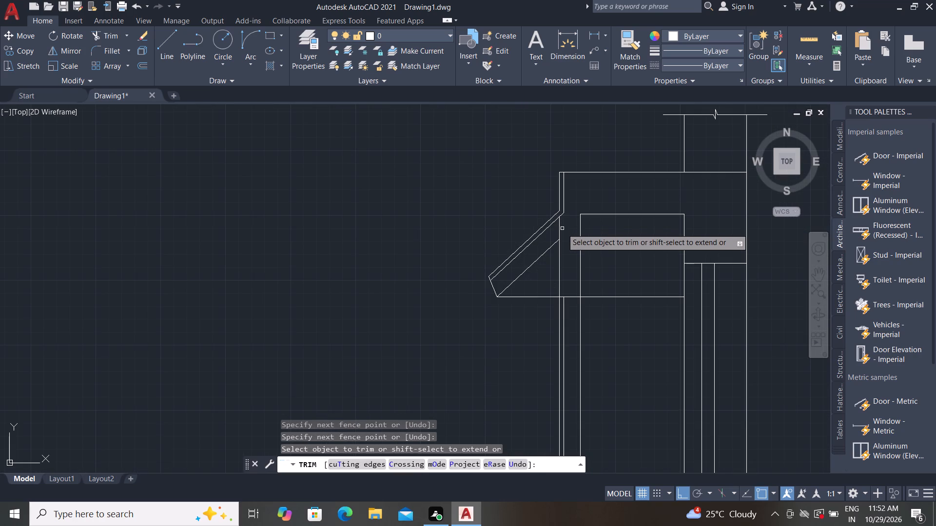
left_click(560, 229)
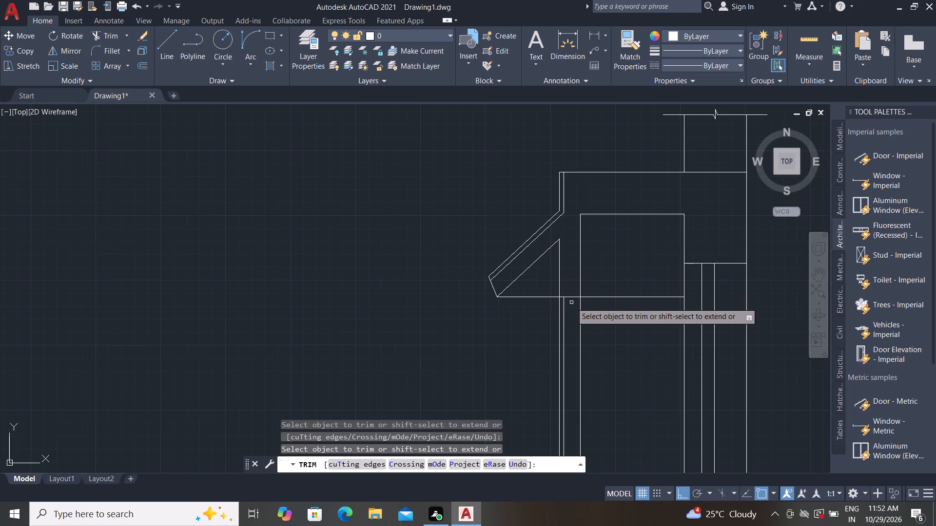
Trim away the remaining part of the inner vertical offset line below the projection's horizontal line.
middle_click(630, 331)
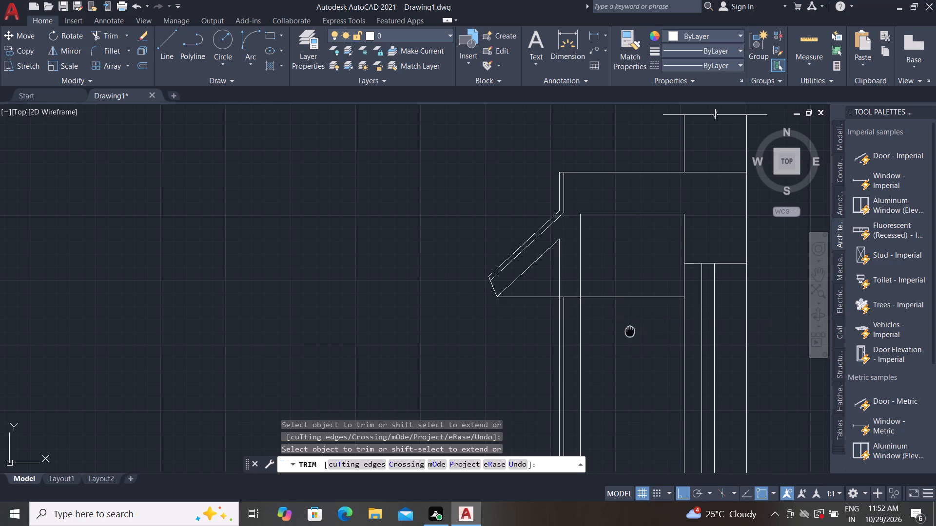
middle_click_drag(630, 331, 617, 296)
scroll(549, 295, "down", 1)
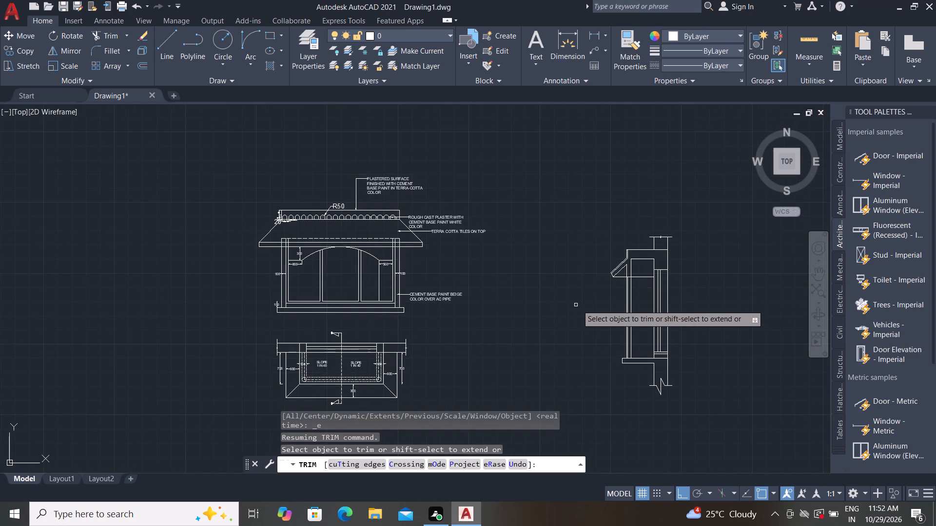
scroll(633, 314, "up", 3)
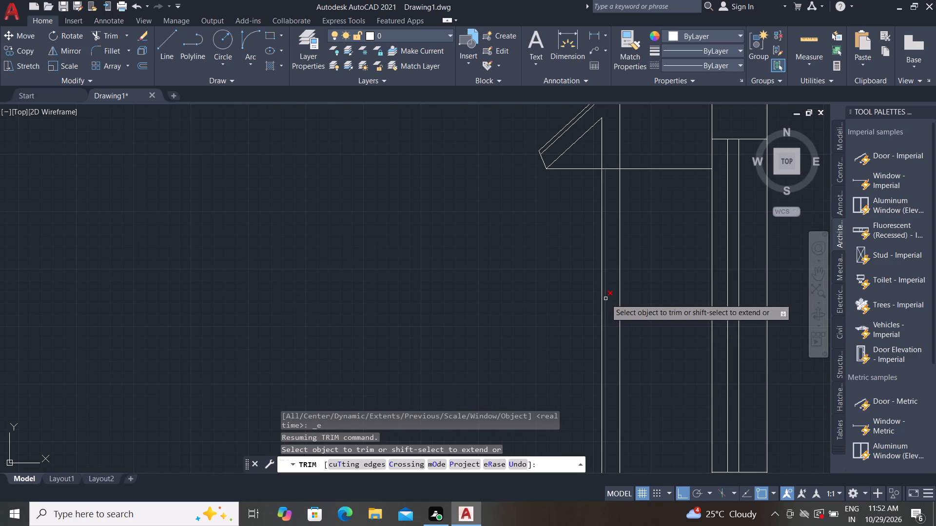
left_click(605, 299)
scroll(563, 300, "down", 2)
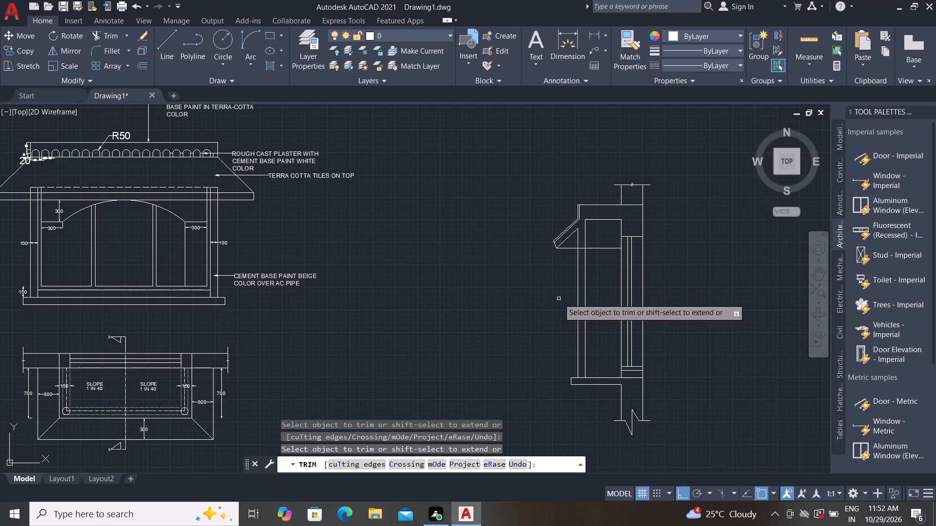
key("Escape")
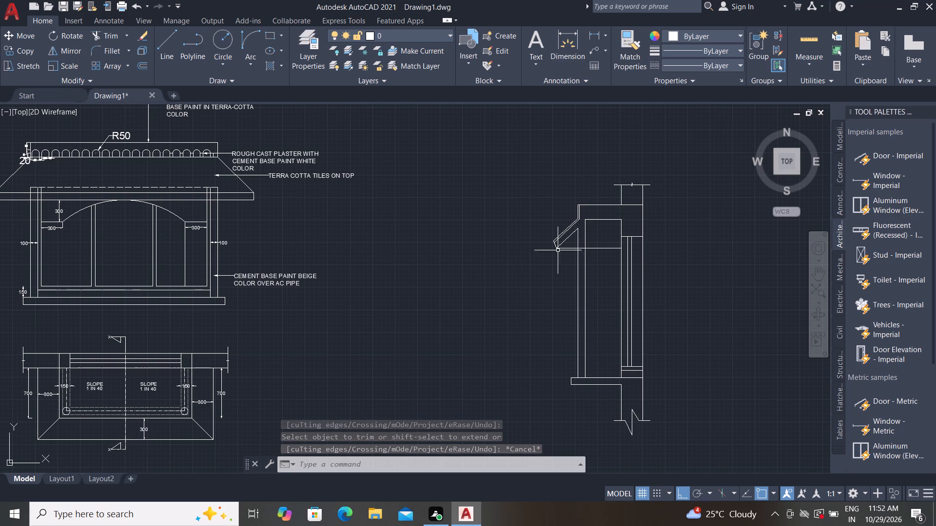
Draw a rectangle 100 wide and about 296 high between the upright's faces, starting at the projection's horizontal bottom line.
scroll(585, 269, "up", 3)
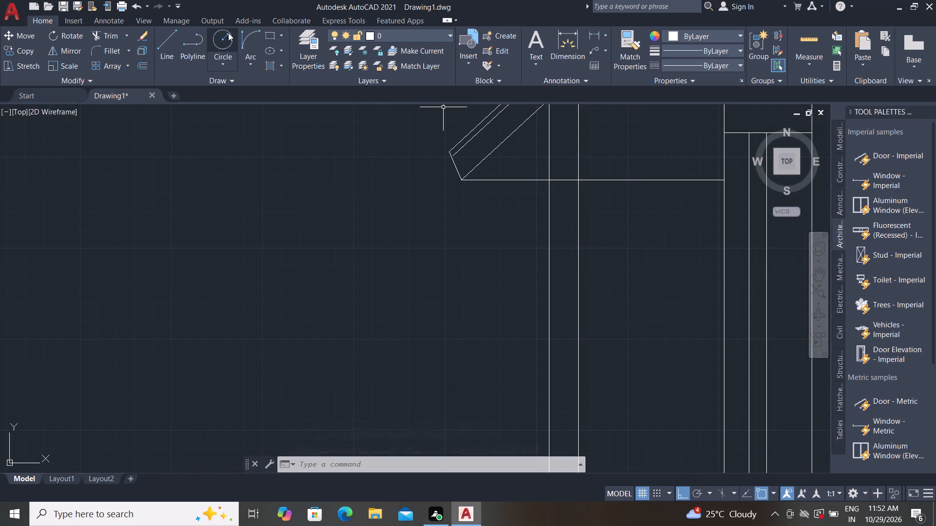
left_click(280, 35)
left_click(284, 61)
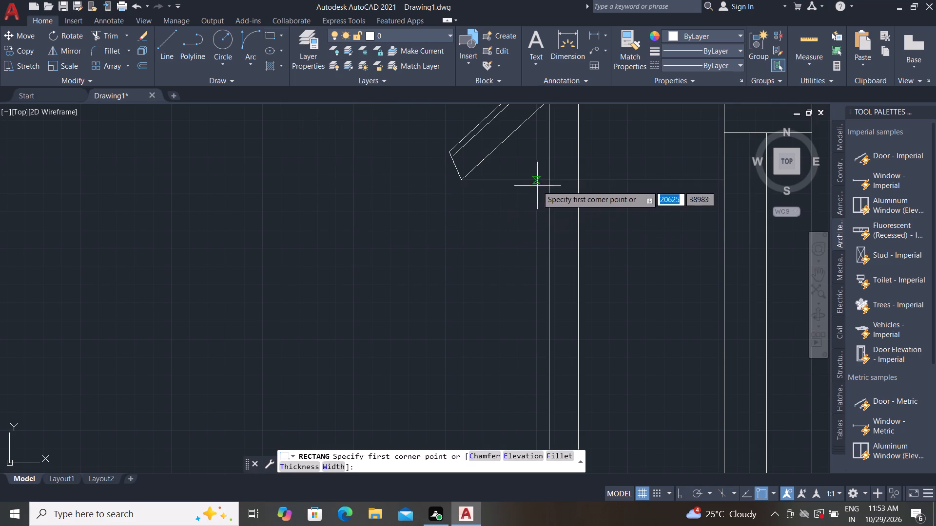
left_click(549, 181)
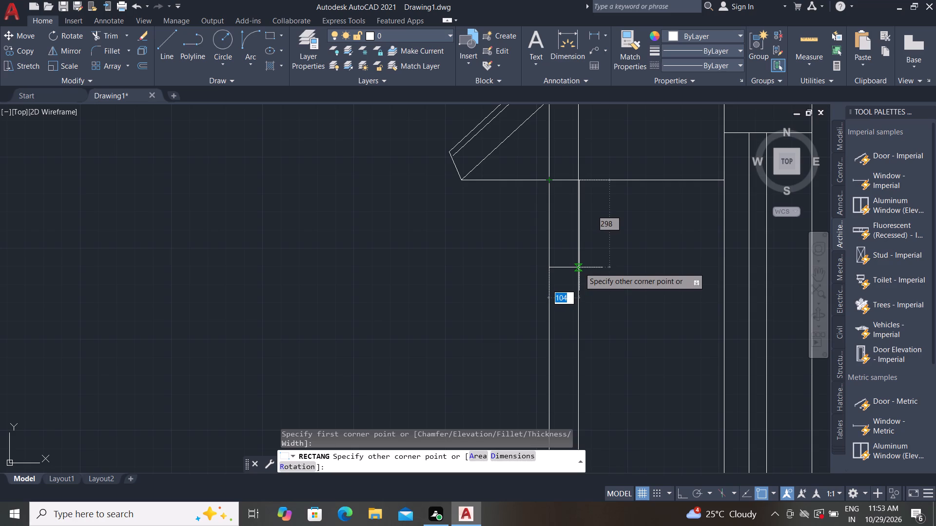
scroll(579, 267, "up", 3)
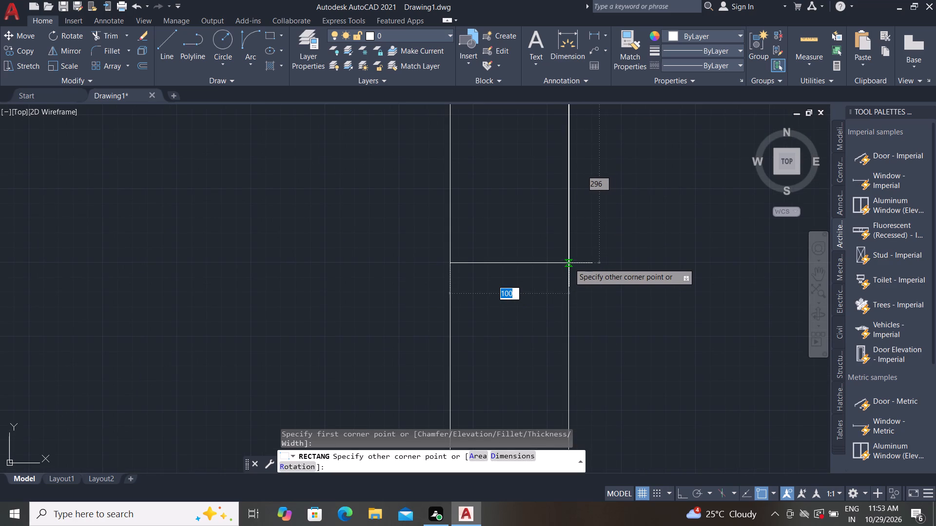
left_click(568, 263)
scroll(494, 350, "down", 3)
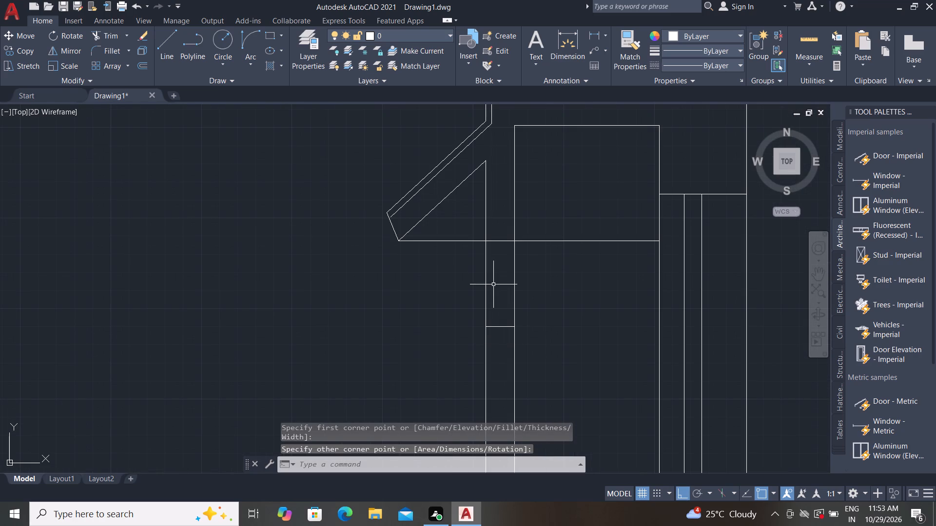
Hatch the rectangle in the upright with the SOLID pattern in black (0,0,0).
type("H")
key("space")
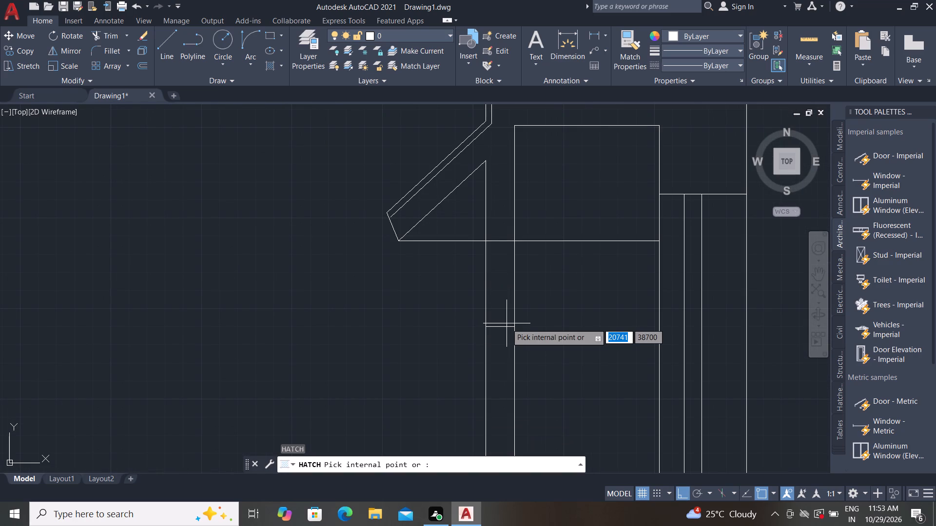
left_click(499, 275)
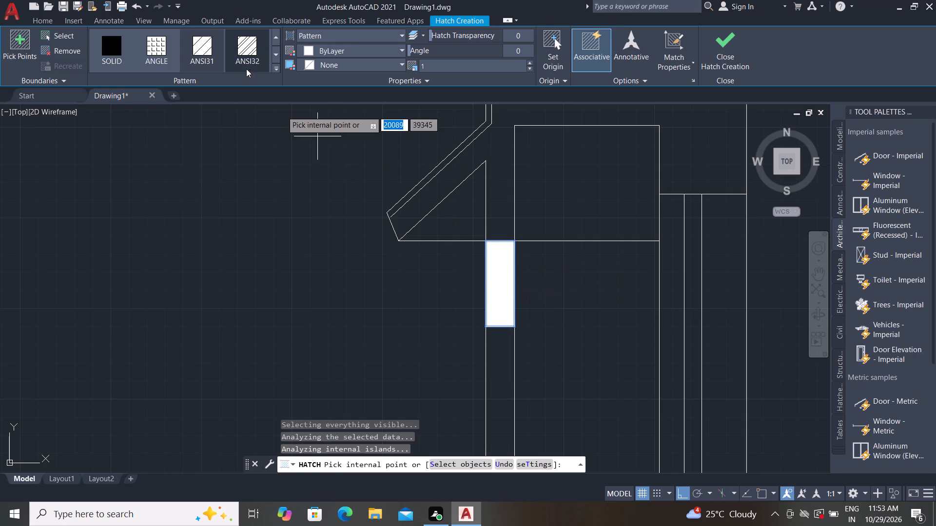
left_click(106, 46)
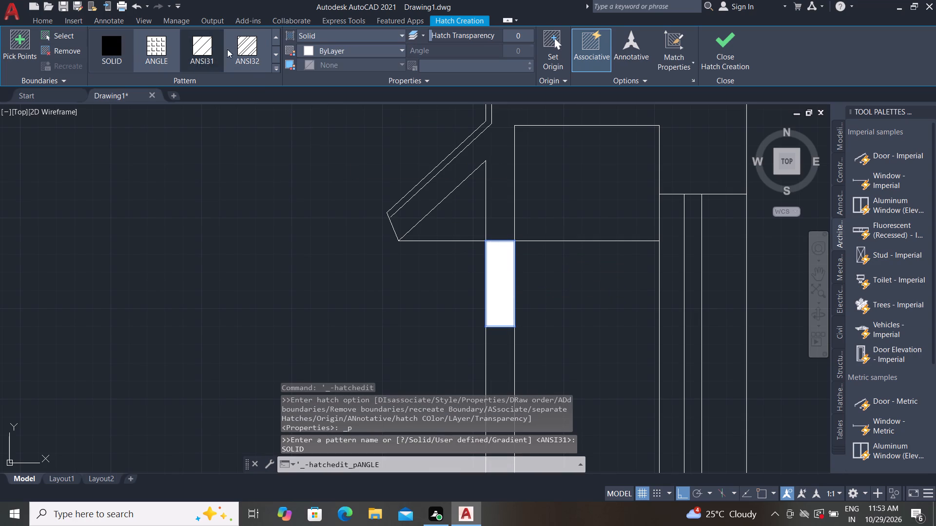
left_click(343, 51)
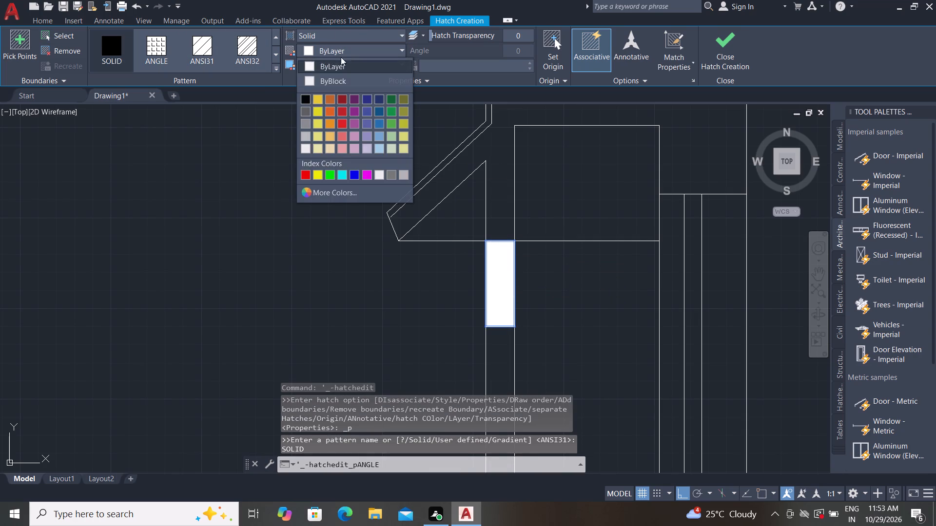
left_click(306, 96)
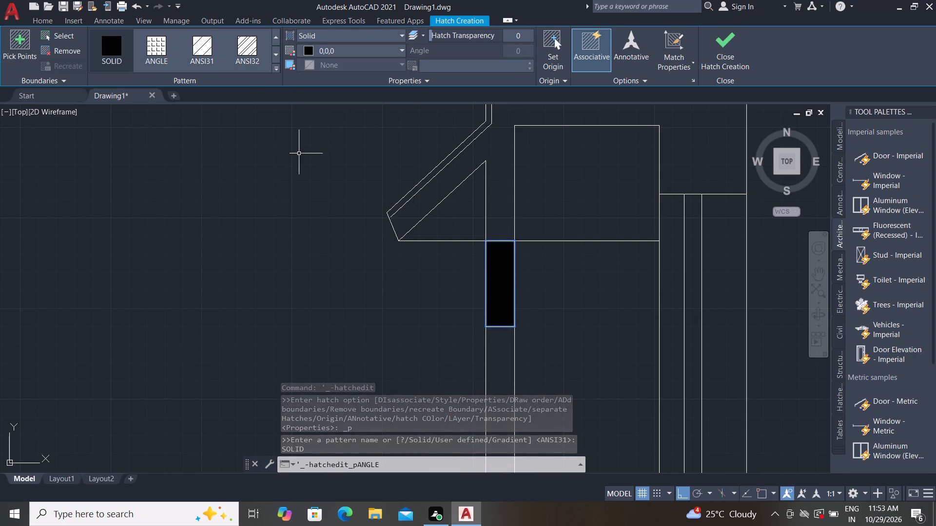
key("Escape")
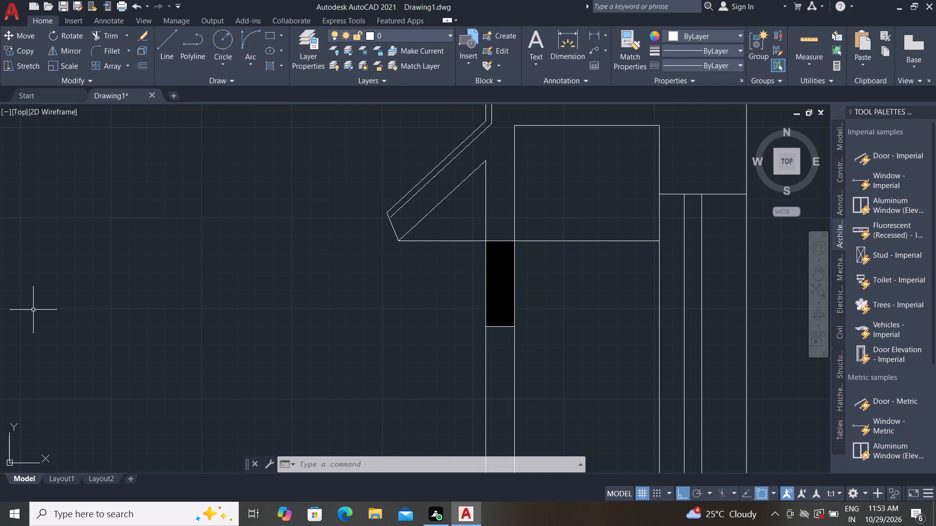
Offset the horizontal line at the projection's bottom 200 downward, between the upright and the wall.
type("O")
key("space")
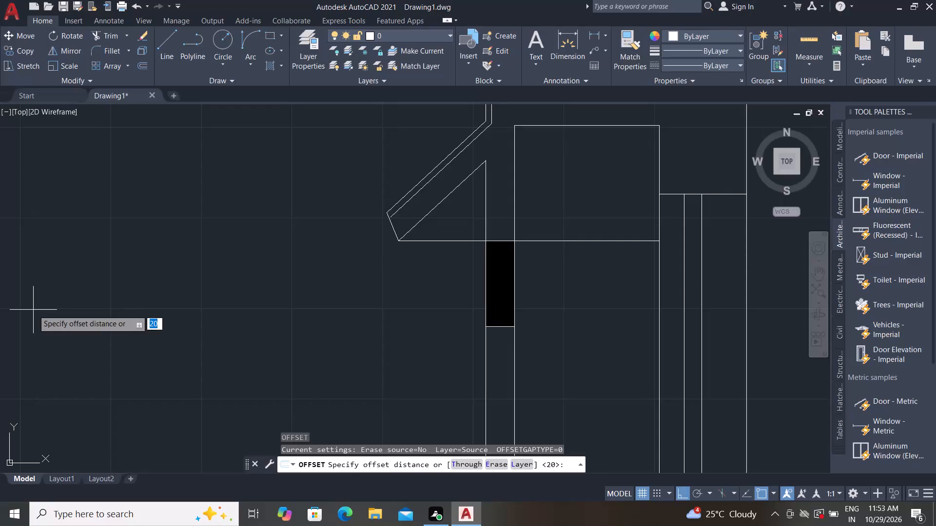
key("2")
type("00")
key("space")
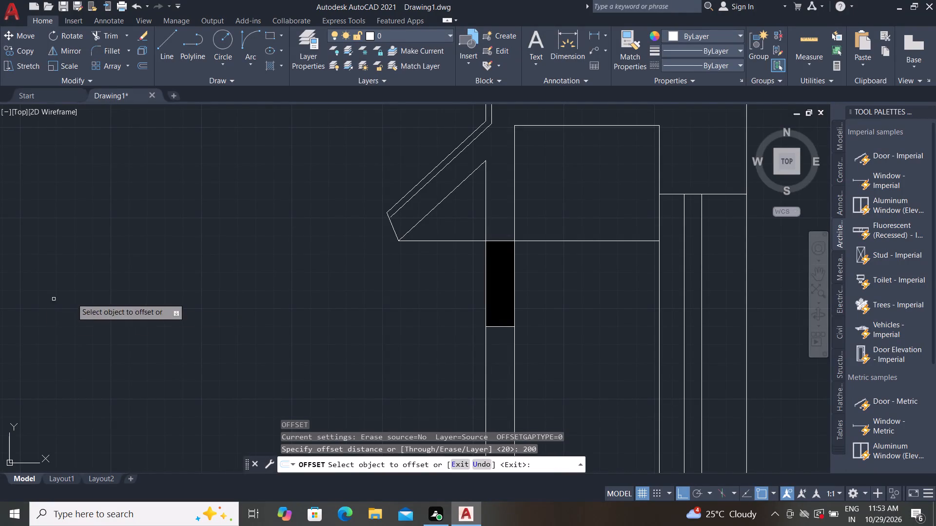
left_click(587, 241)
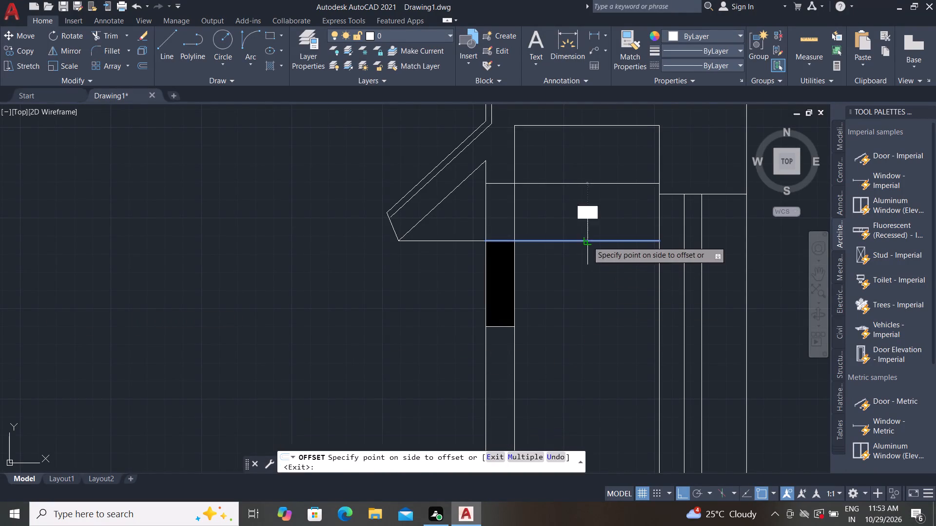
left_click(590, 340)
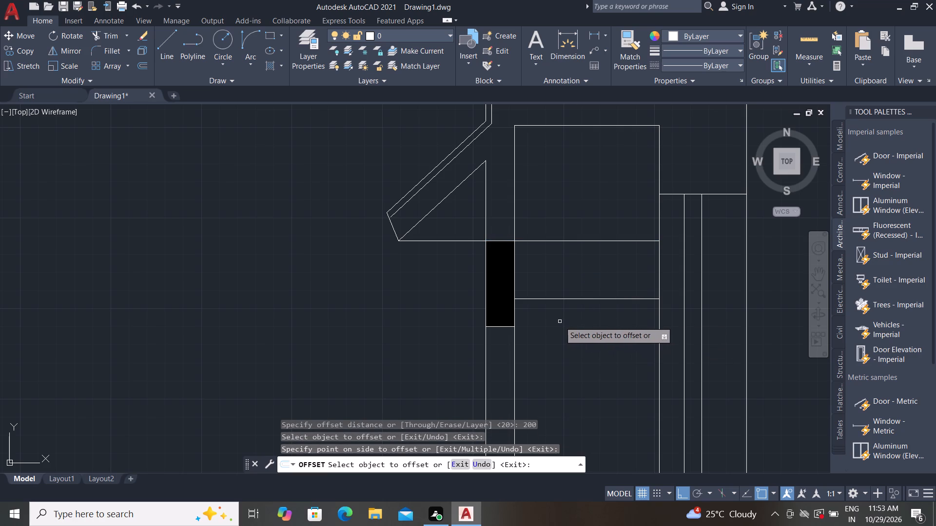
key("Escape")
Trim the filled rectangle's bottom edge and the part of its fill below the 200 offset line's level.
type("TR")
key("space")
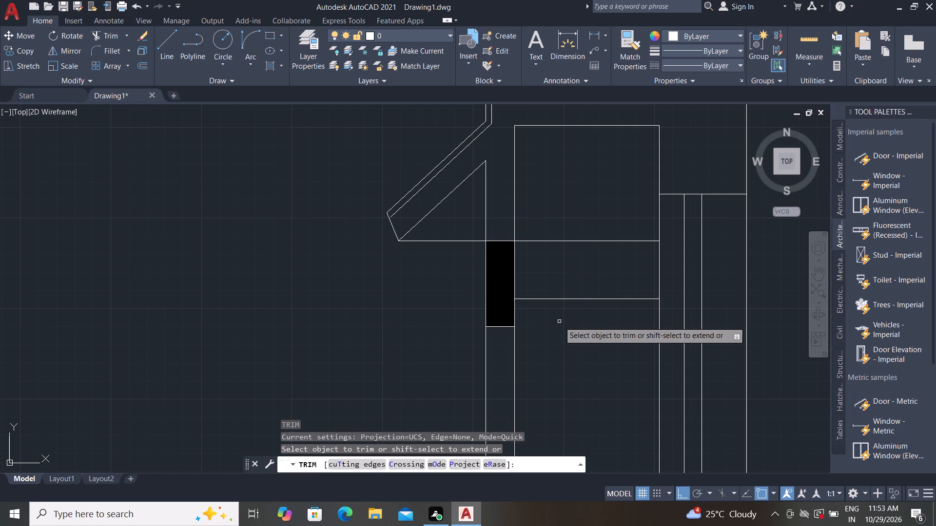
left_click(507, 325)
left_click(503, 310)
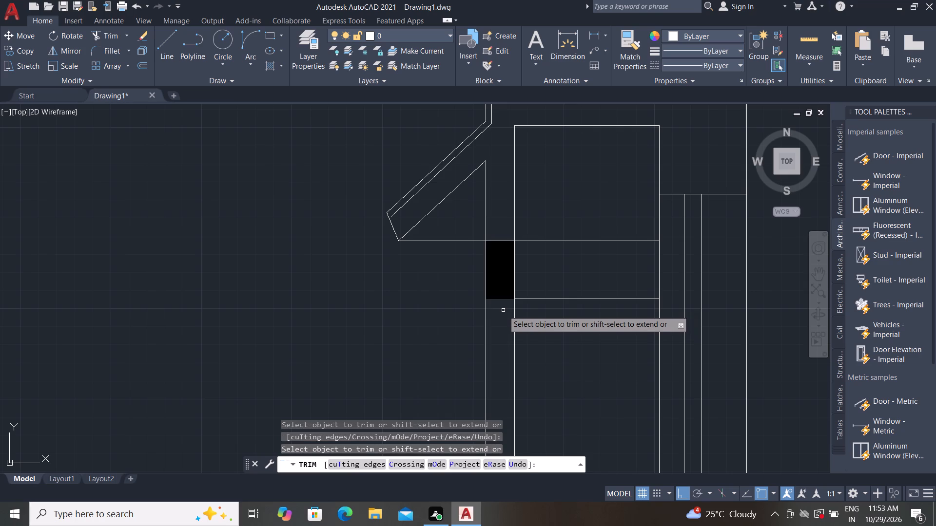
key("Escape")
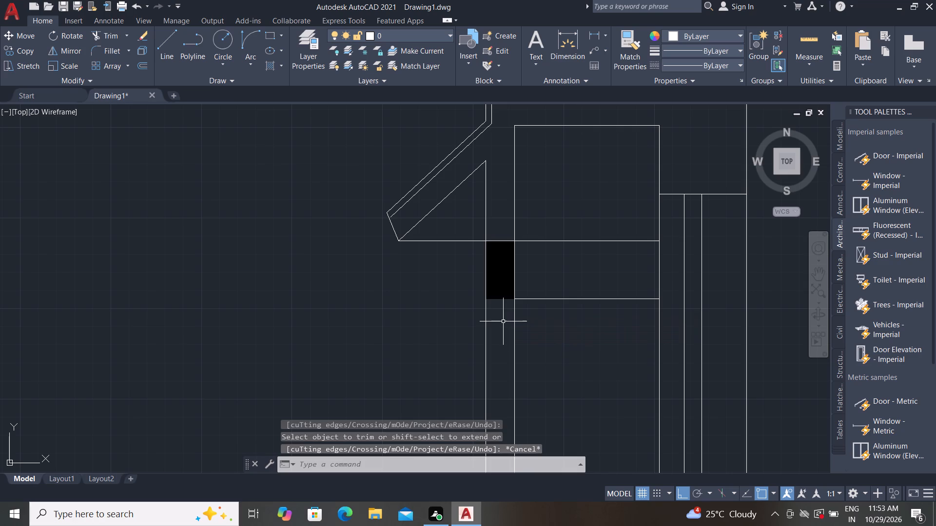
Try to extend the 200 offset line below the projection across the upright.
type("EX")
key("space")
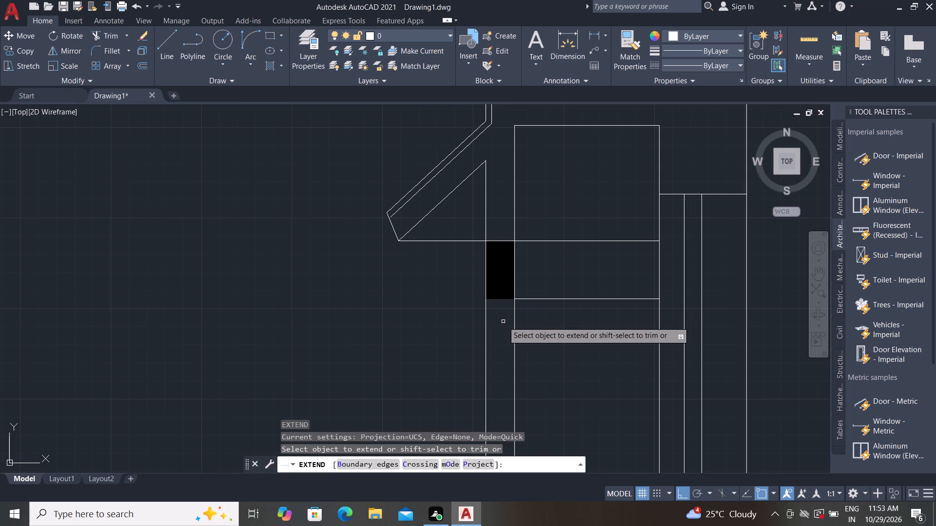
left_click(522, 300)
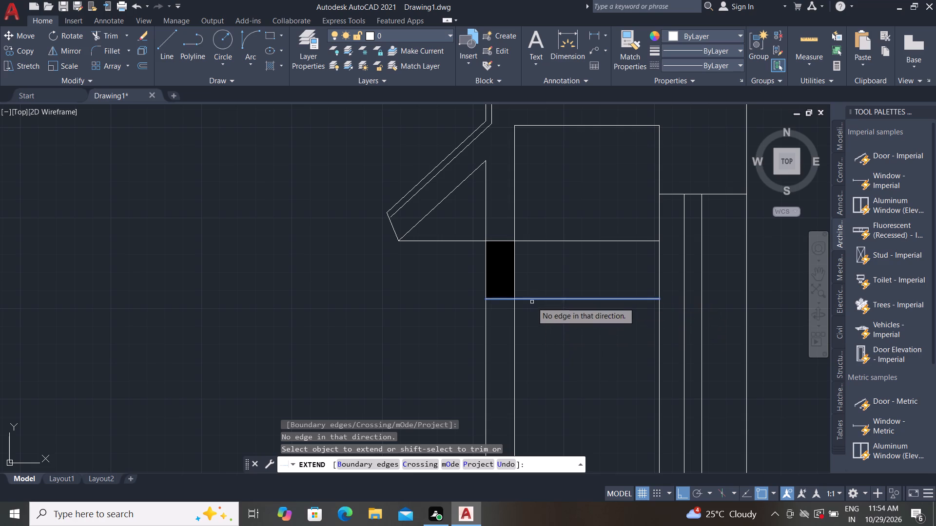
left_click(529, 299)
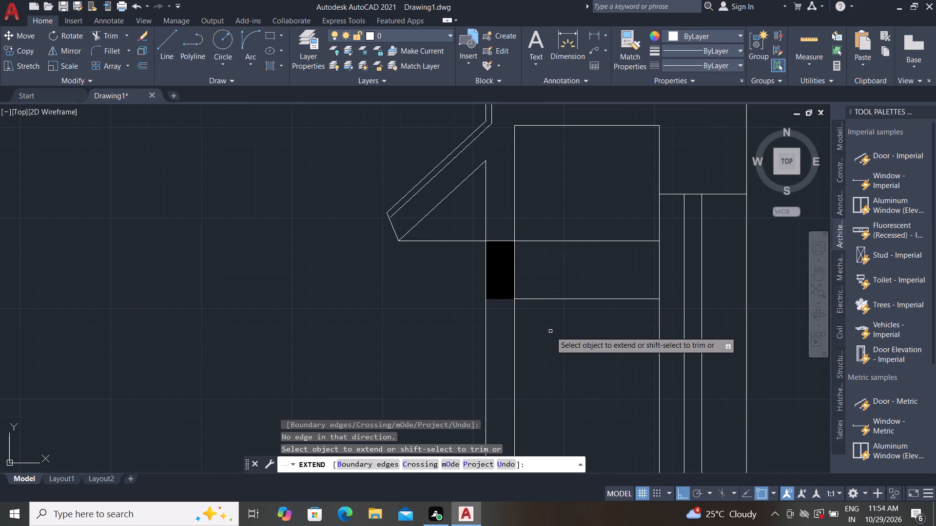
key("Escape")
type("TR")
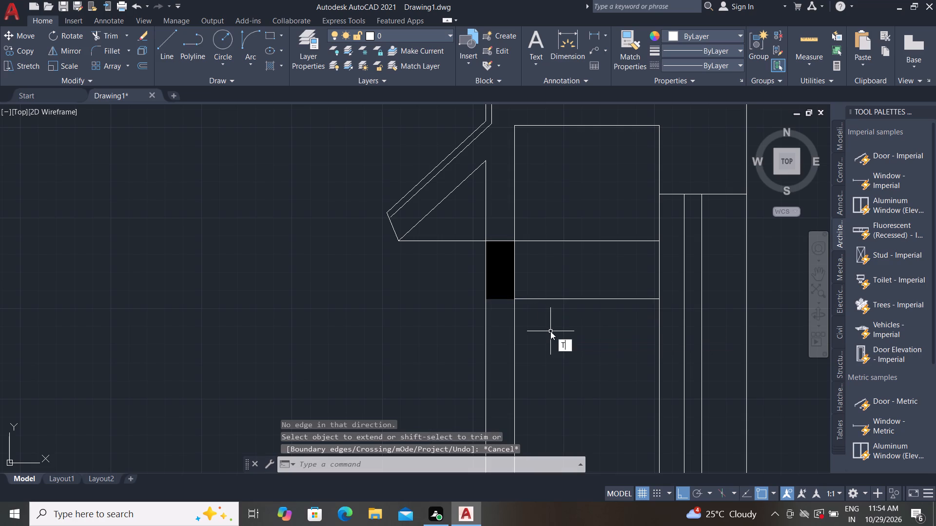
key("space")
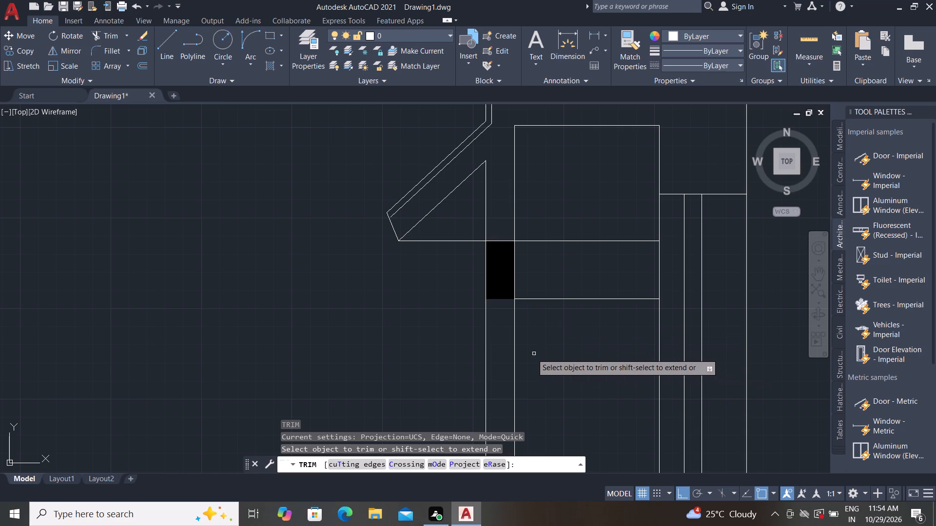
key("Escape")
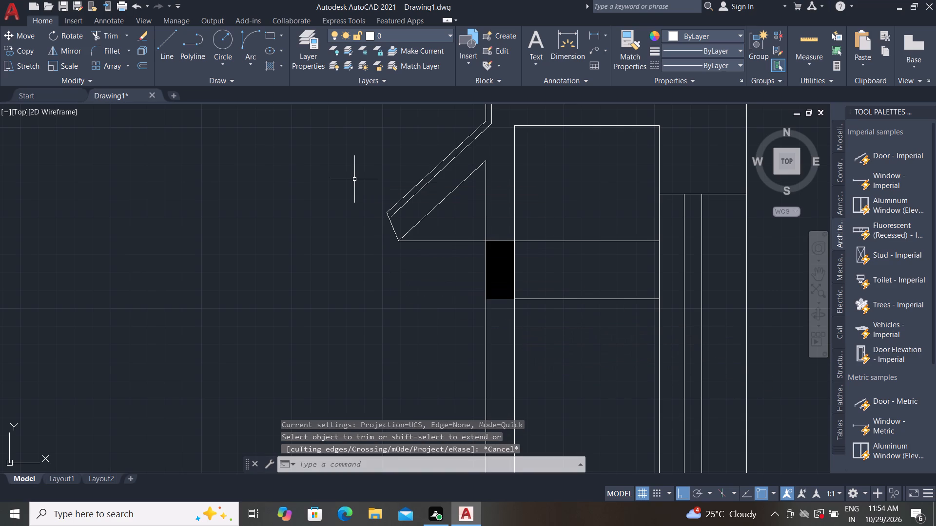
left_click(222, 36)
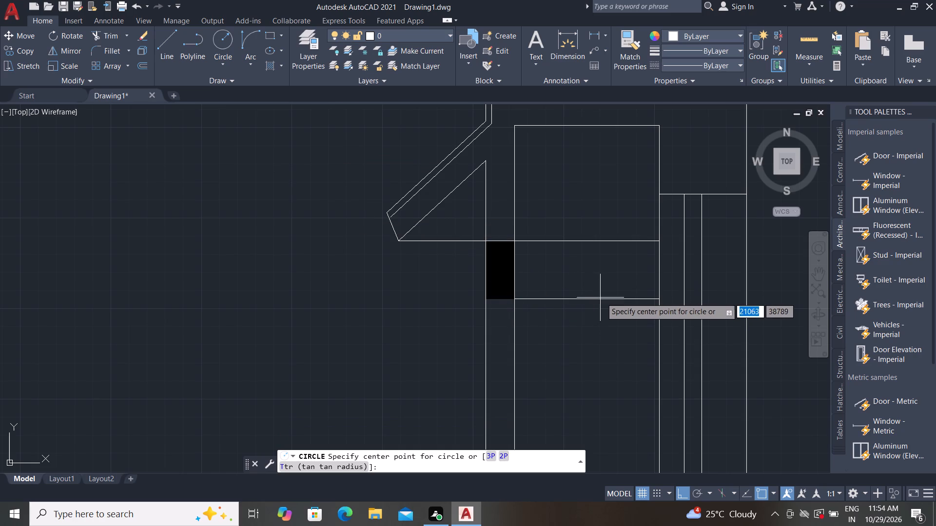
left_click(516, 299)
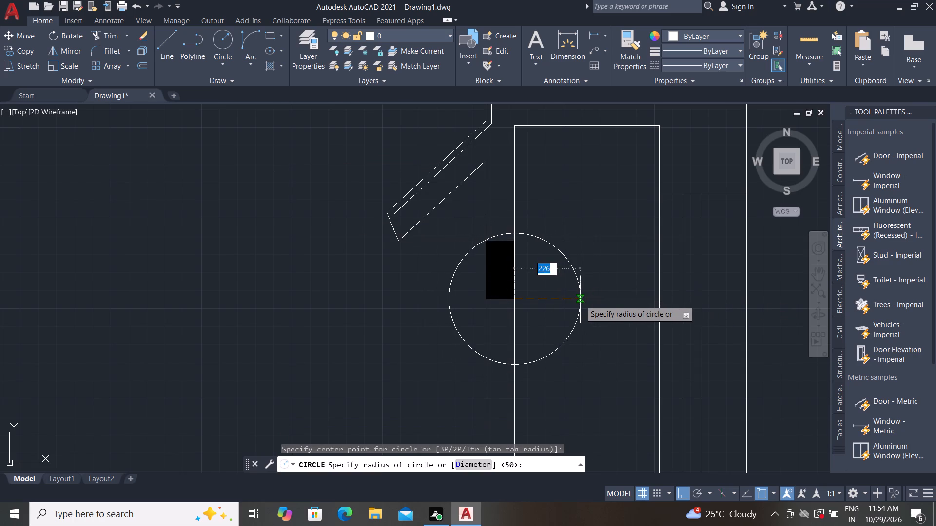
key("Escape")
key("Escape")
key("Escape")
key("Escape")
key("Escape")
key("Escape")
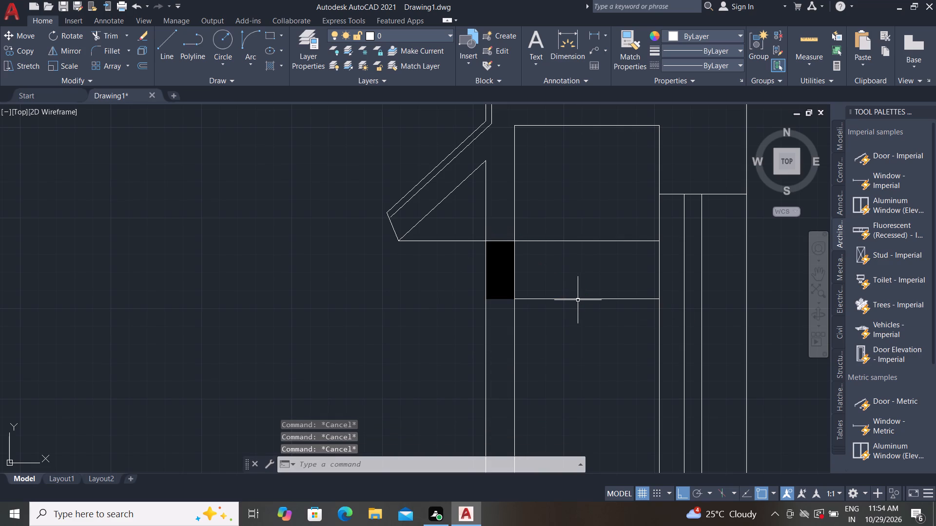
Draw a 500 long horizontal line from the filled beam's lower inner corner to the wall, along the 200 offset line.
type("L")
key("space")
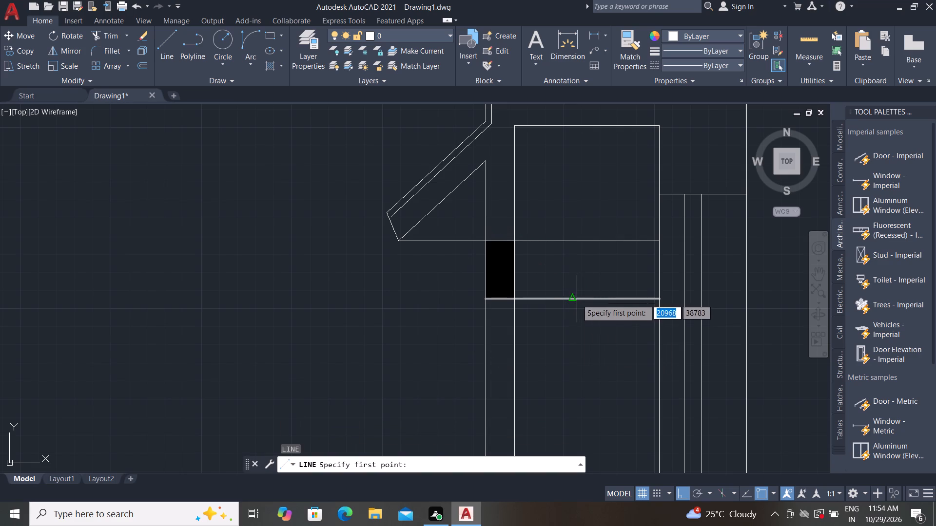
left_click(514, 301)
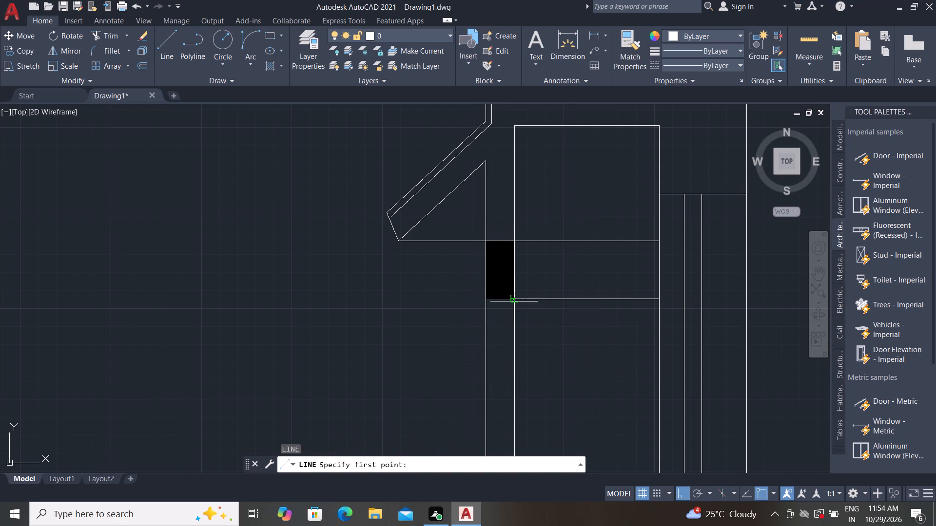
left_click(658, 301)
key("Escape")
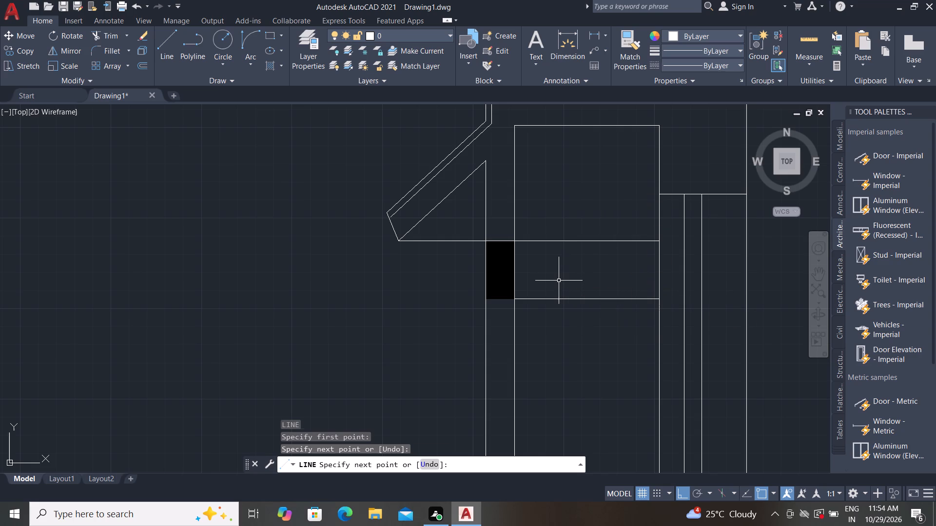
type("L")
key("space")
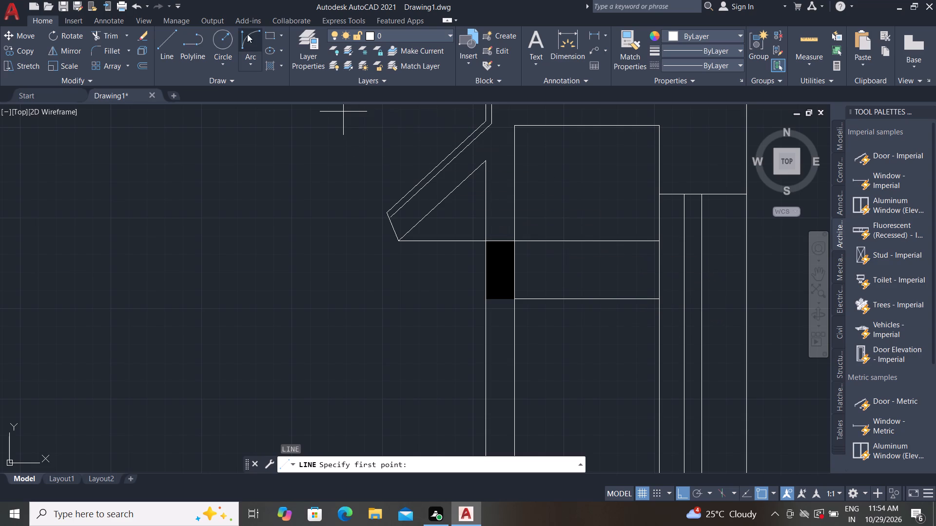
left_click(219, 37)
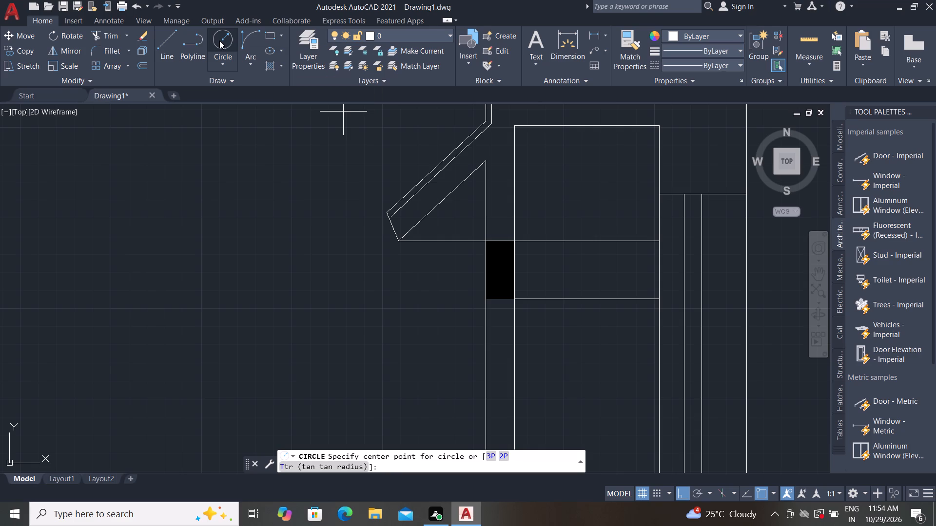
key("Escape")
Offset the upright's inner face and the facing wall line 50 inward, towards each other.
type("O")
key("space")
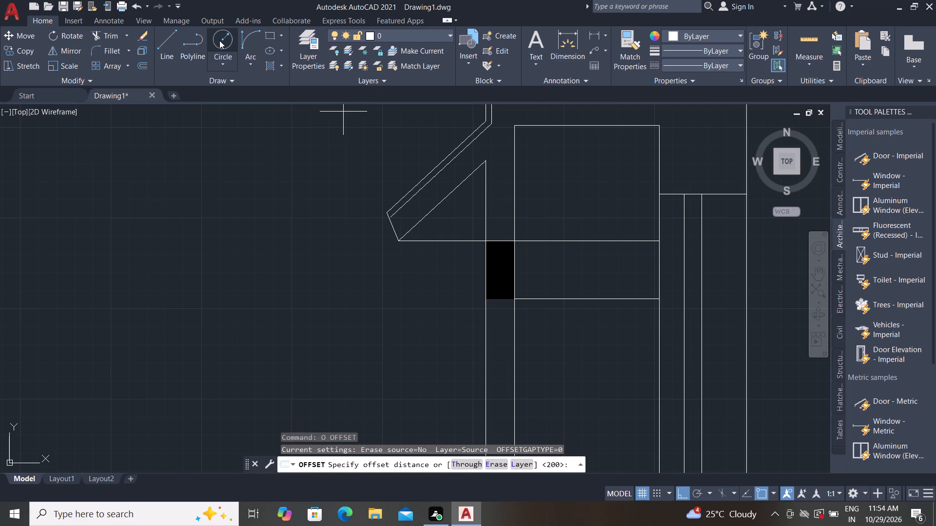
key("5")
key("0")
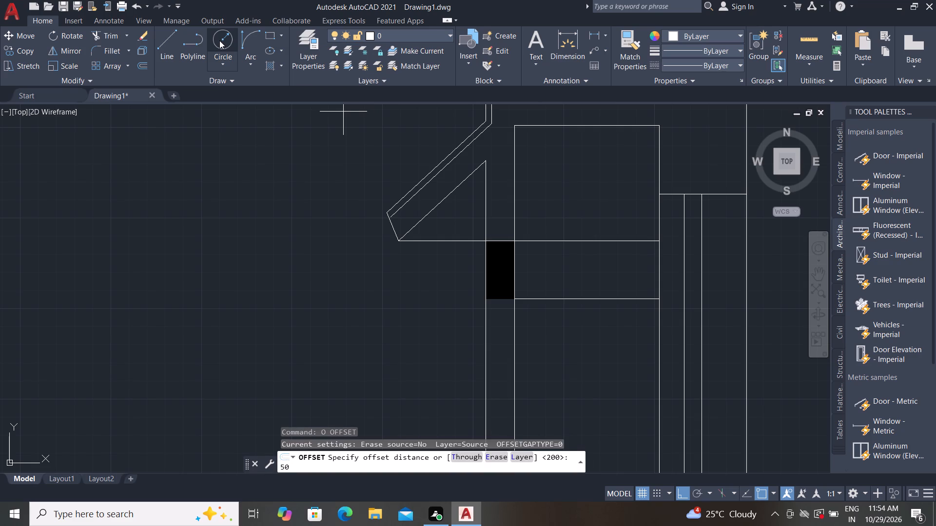
key("space")
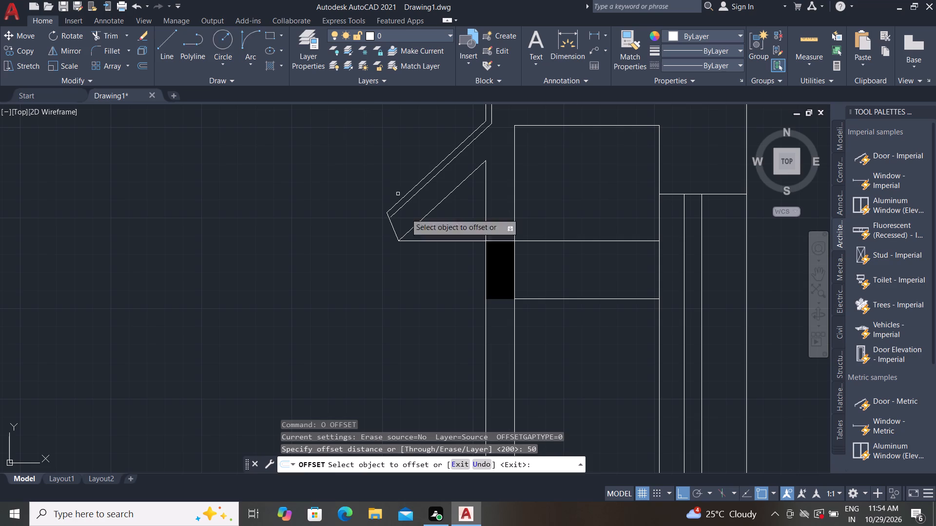
left_click(514, 334)
left_click(645, 338)
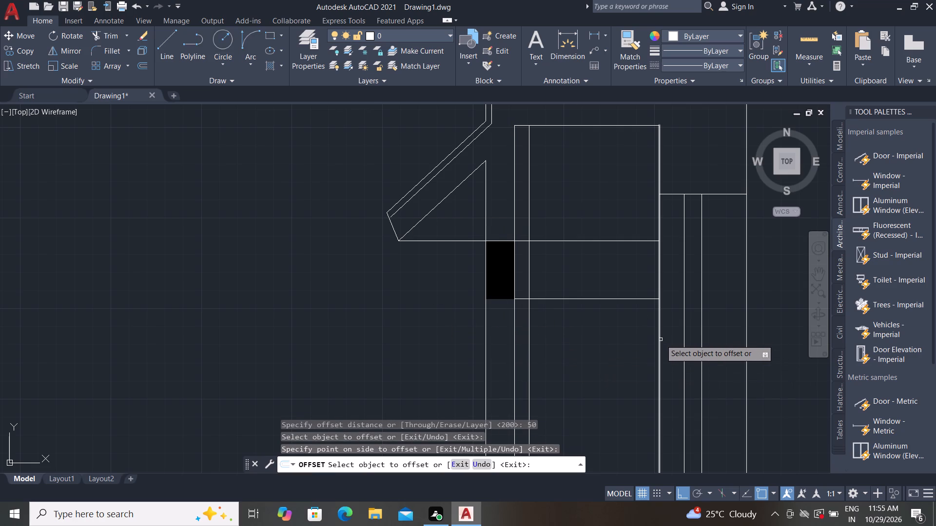
left_click(660, 339)
left_click(595, 330)
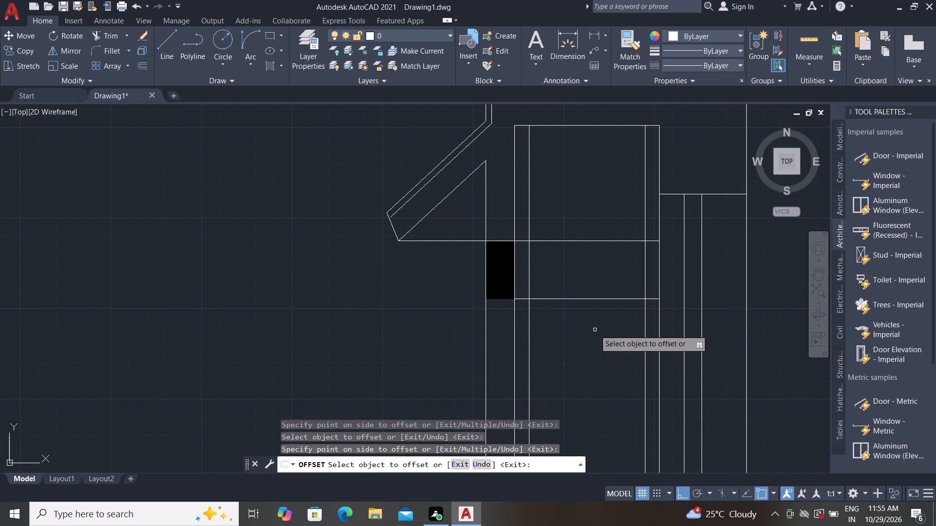
key("Escape")
Trim away both 50 offset verticals and the horizontal line between them, leaving a 50 stub at each end at the beam's bottom level.
type("TR")
key("space")
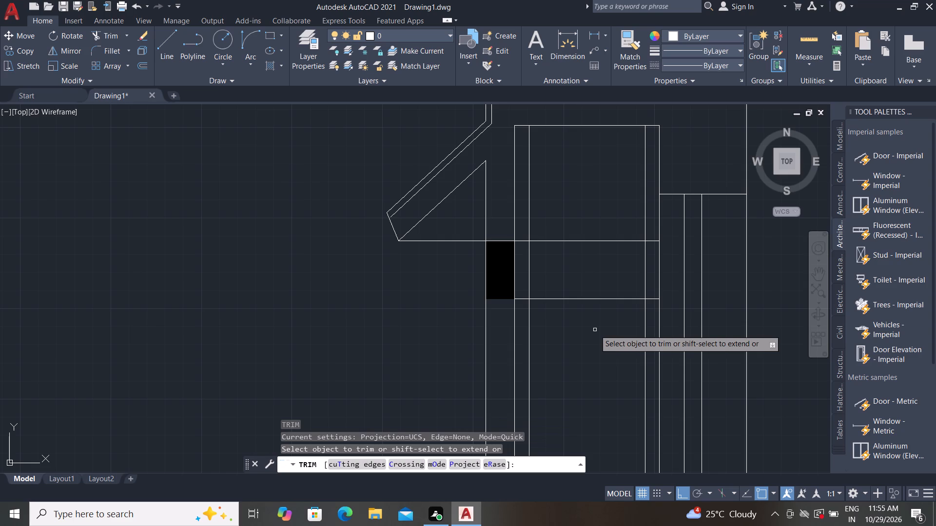
left_click(528, 176)
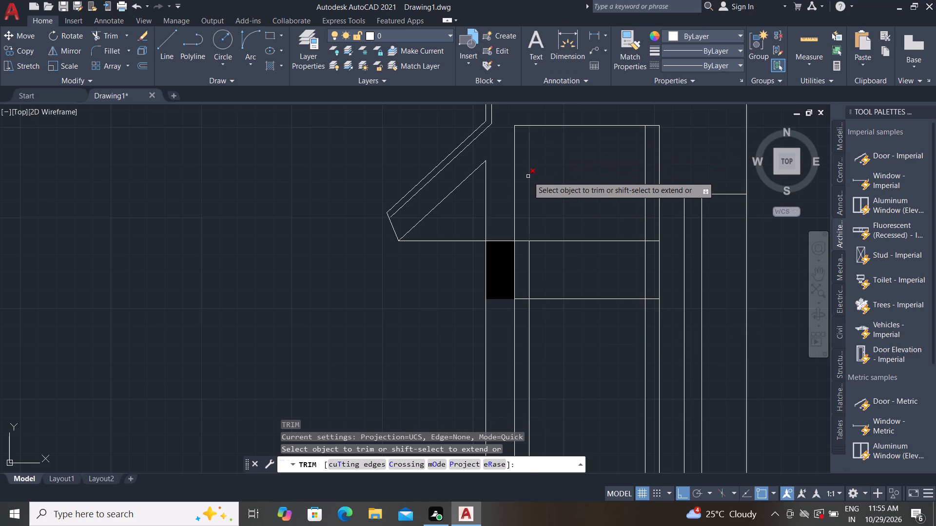
left_click(646, 206)
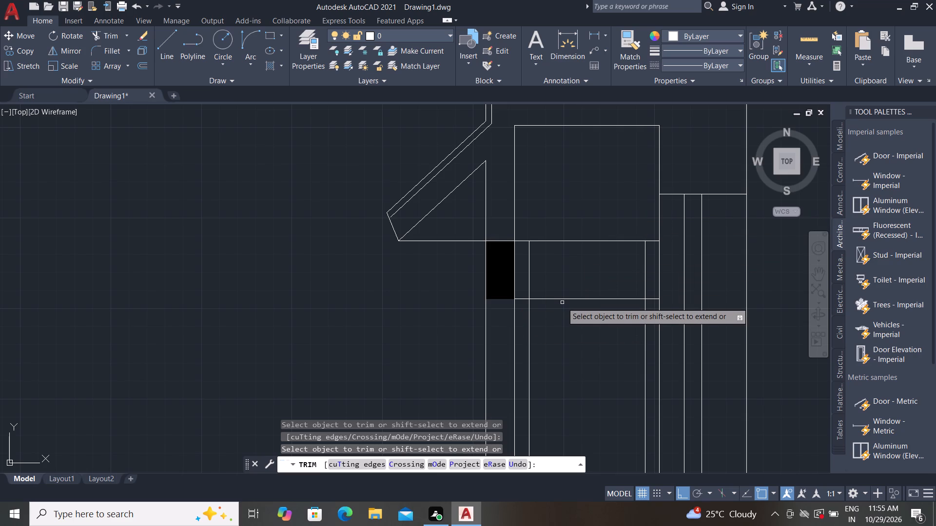
left_click(529, 276)
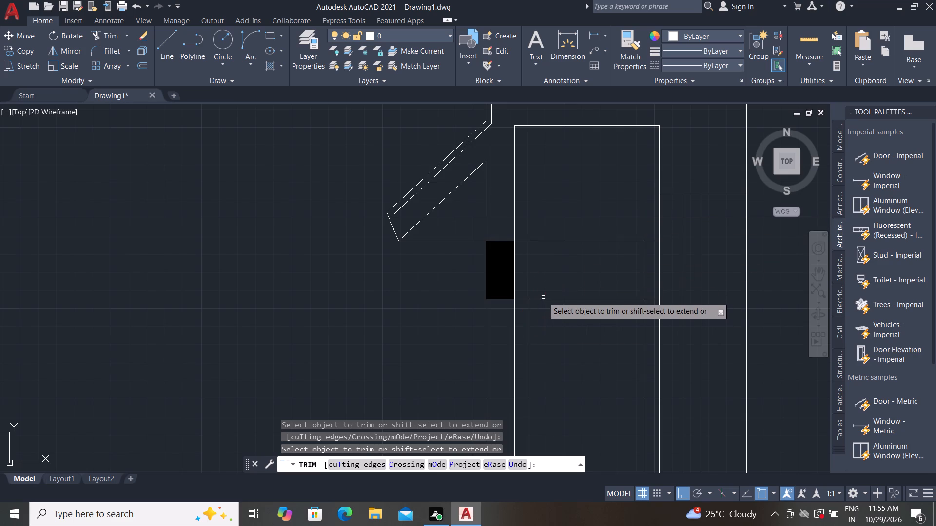
left_click(543, 297)
left_click(548, 314)
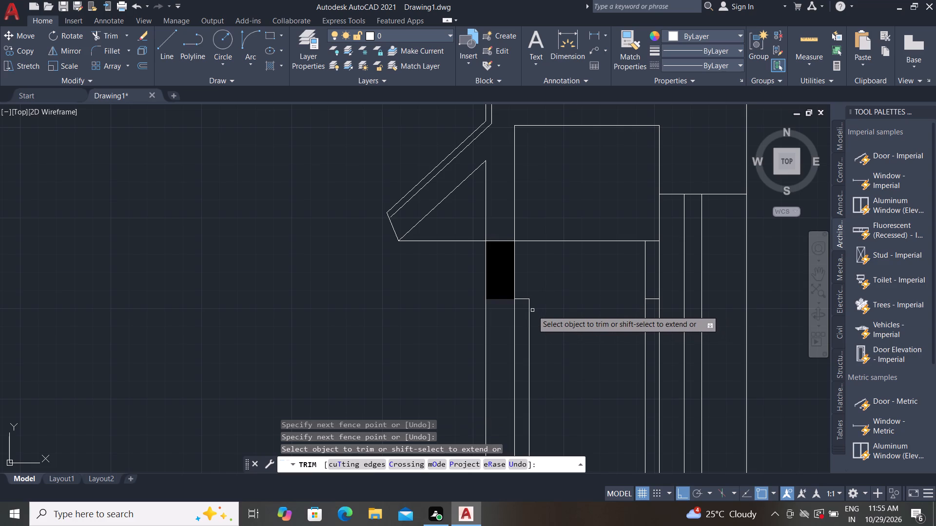
left_click(528, 308)
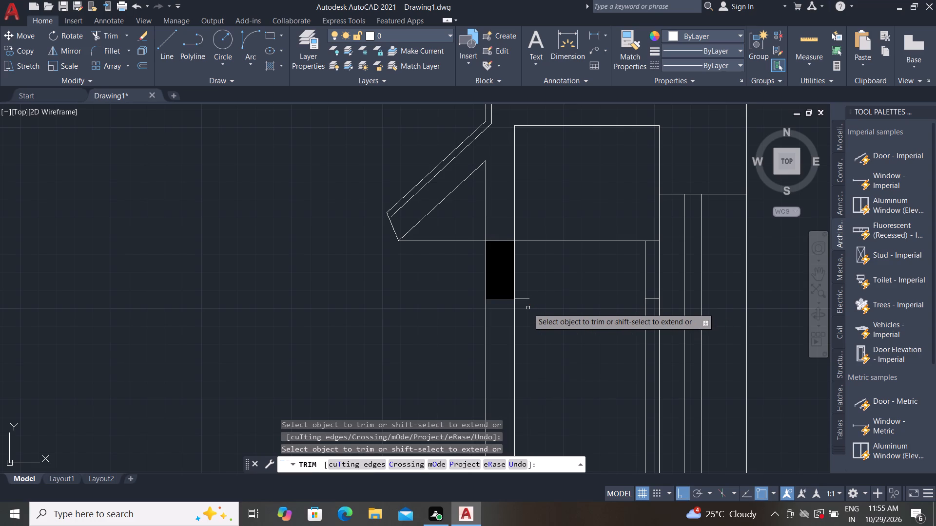
left_click(645, 279)
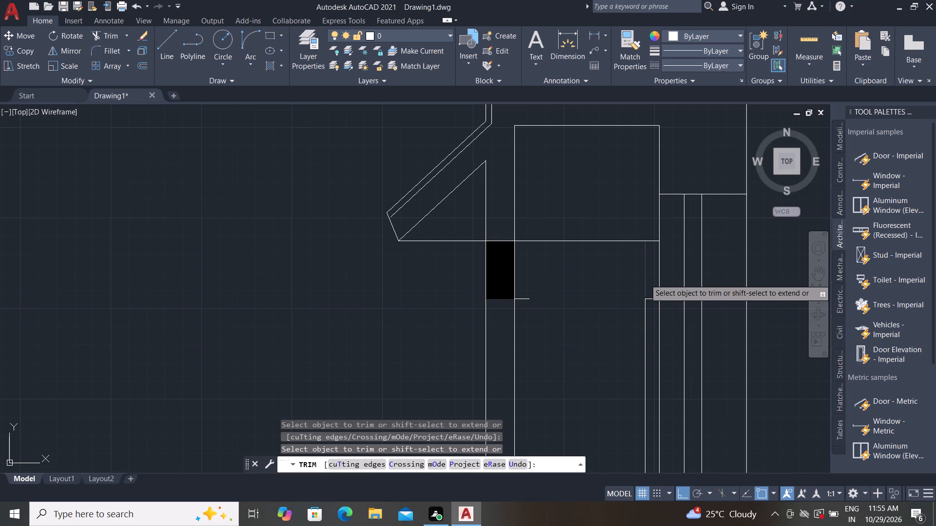
left_click(645, 315)
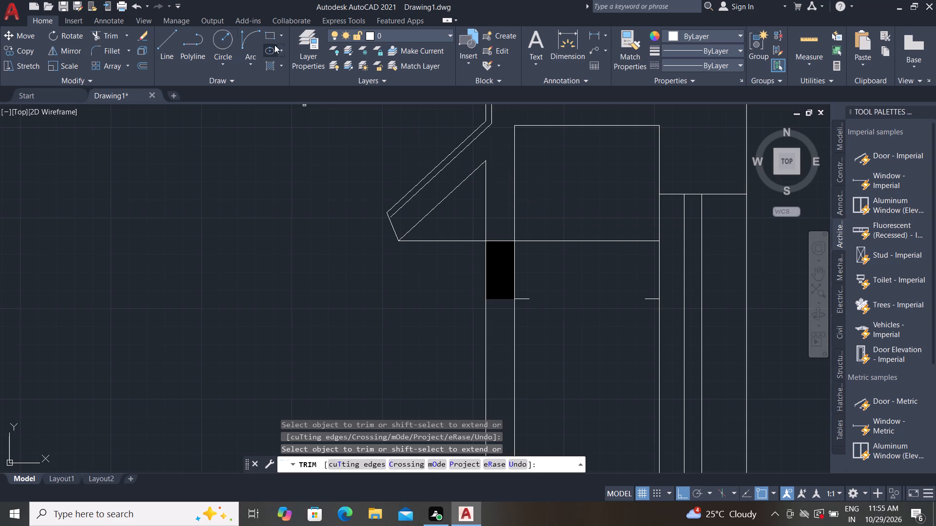
Draw a 400 long horizontal line joining the inner ends of the two 50 stubs.
left_click(169, 36)
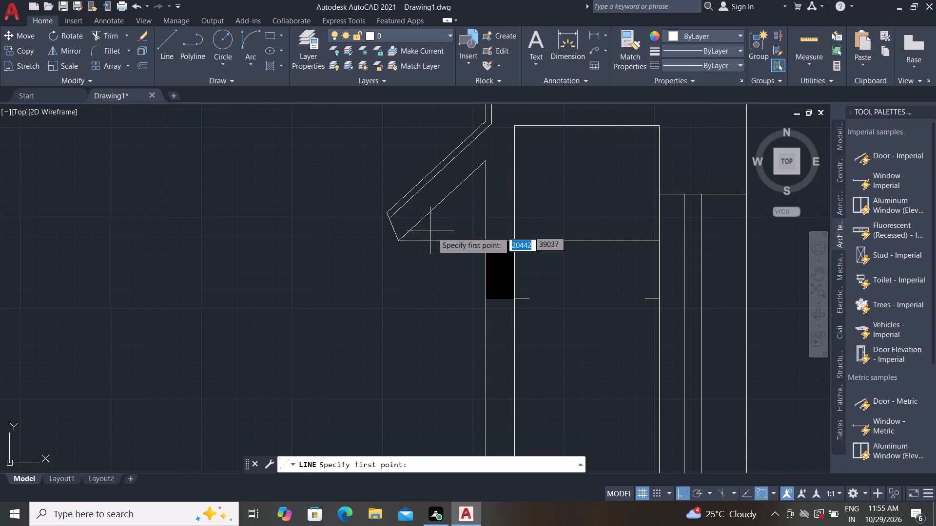
left_click(532, 302)
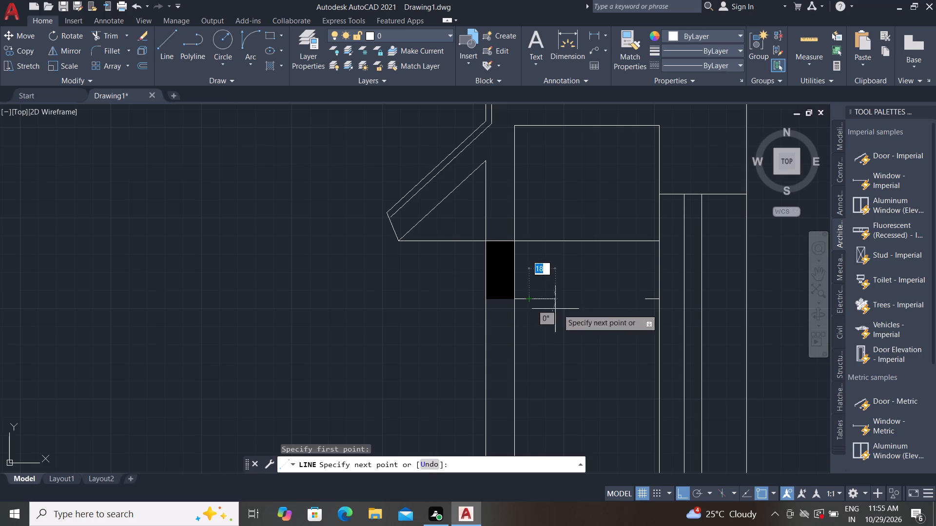
left_click(644, 300)
key("Escape")
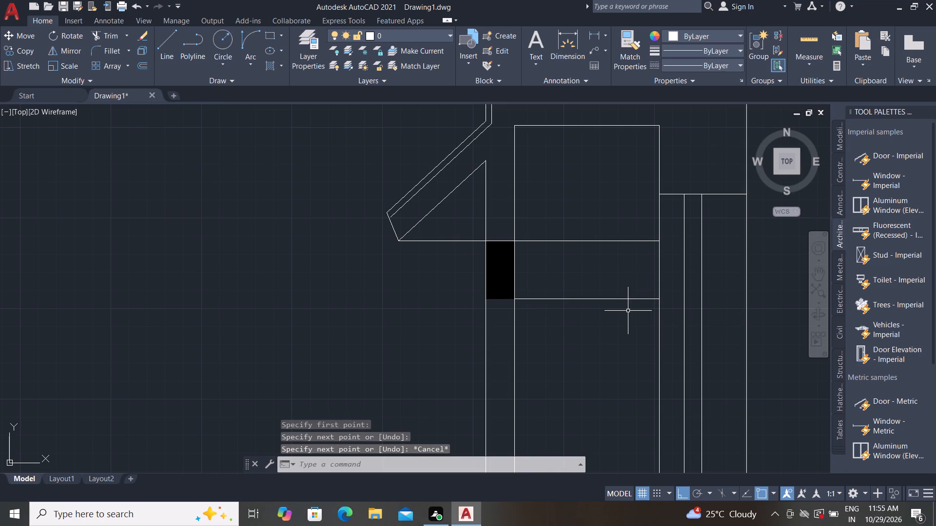
Draw a vertical line from the 400 line's midpoint up to the horizontal line at the projection's bottom.
type("L")
key("space")
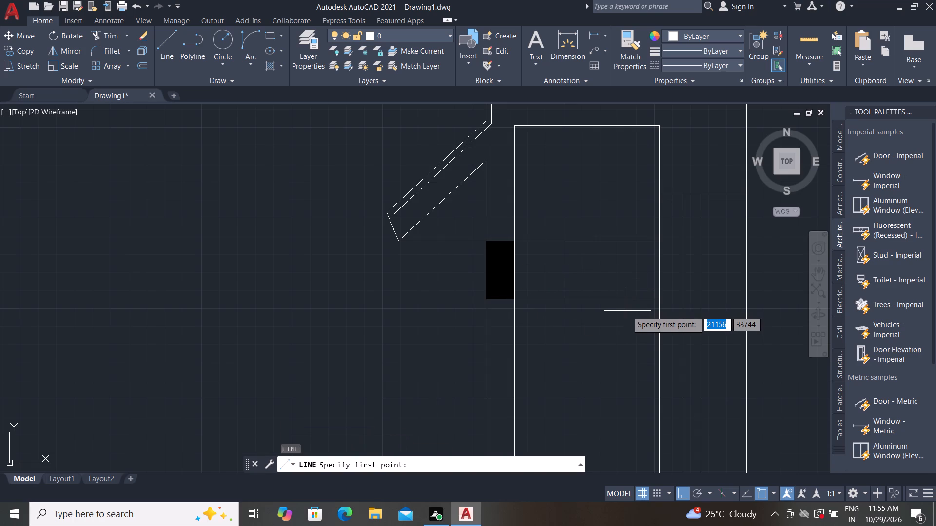
left_click(590, 299)
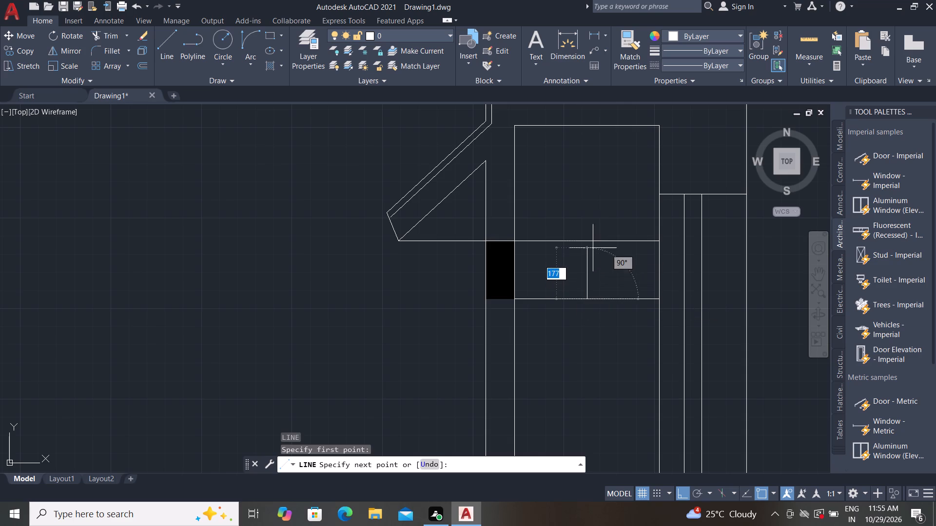
left_click(589, 238)
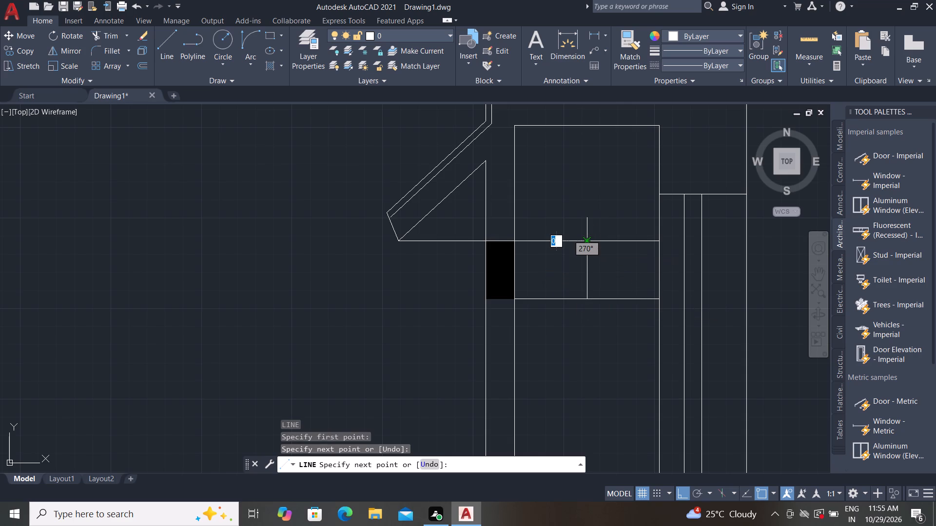
key("Escape")
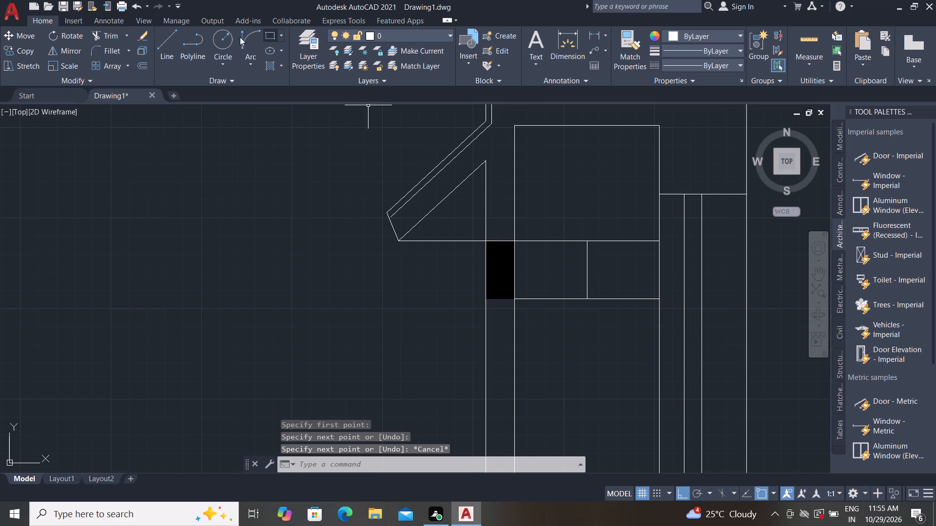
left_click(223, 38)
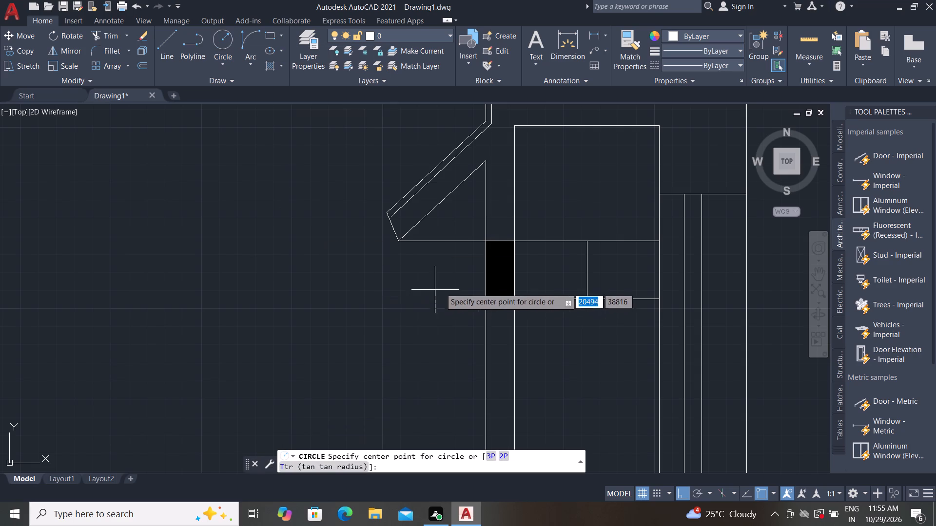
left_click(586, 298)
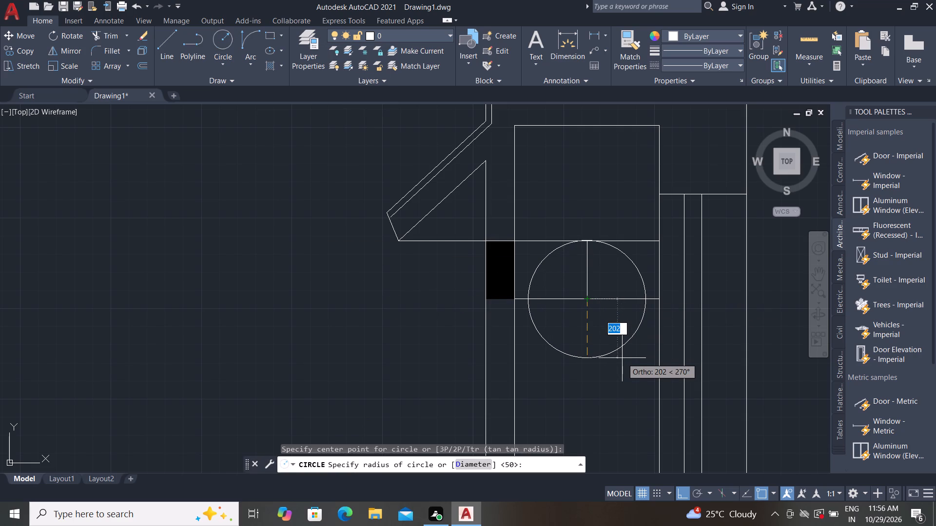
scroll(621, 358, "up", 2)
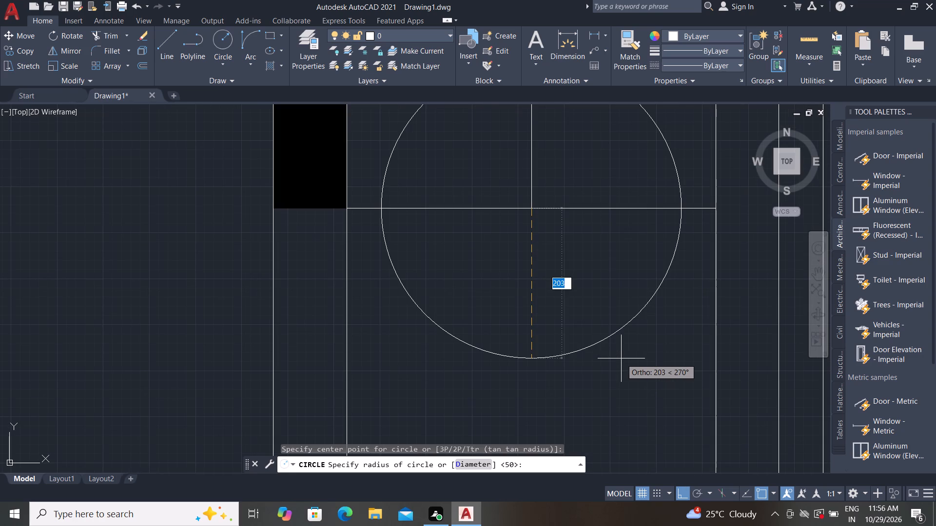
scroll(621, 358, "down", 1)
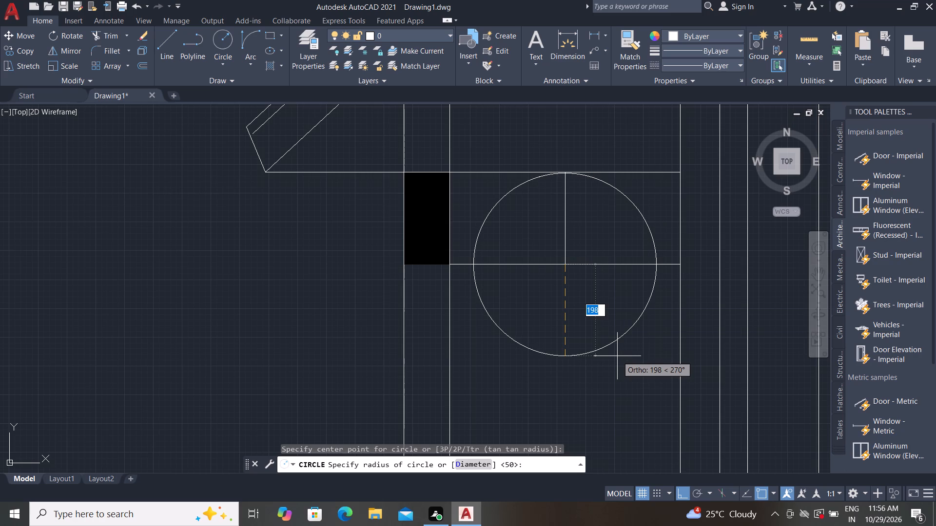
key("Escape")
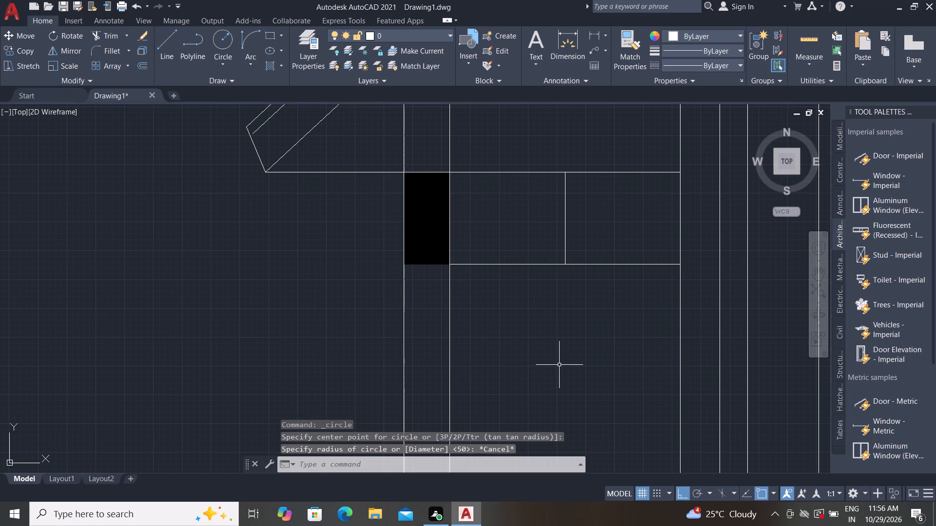
Trim away the vertical midline beneath the projection and the 400 horizontal line between the two 50 stubs.
type("TR")
key("space")
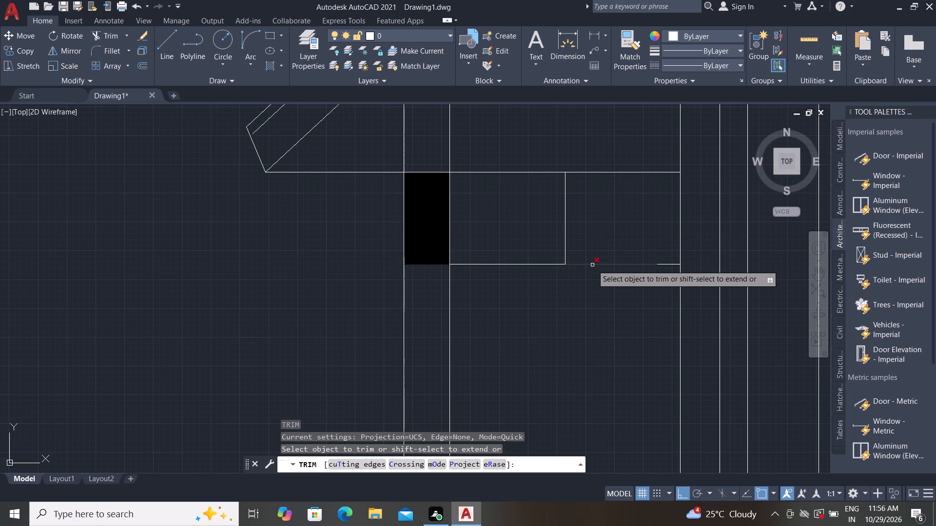
left_click(565, 253)
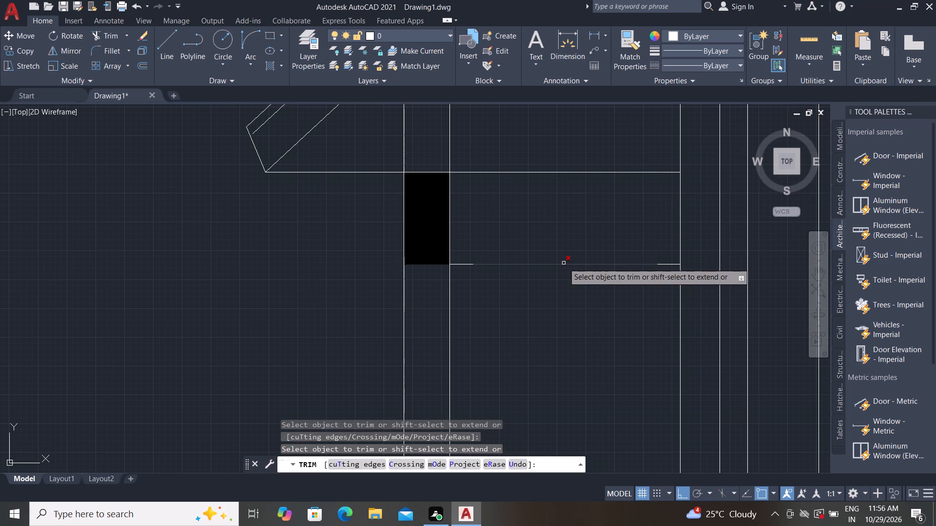
left_click(564, 263)
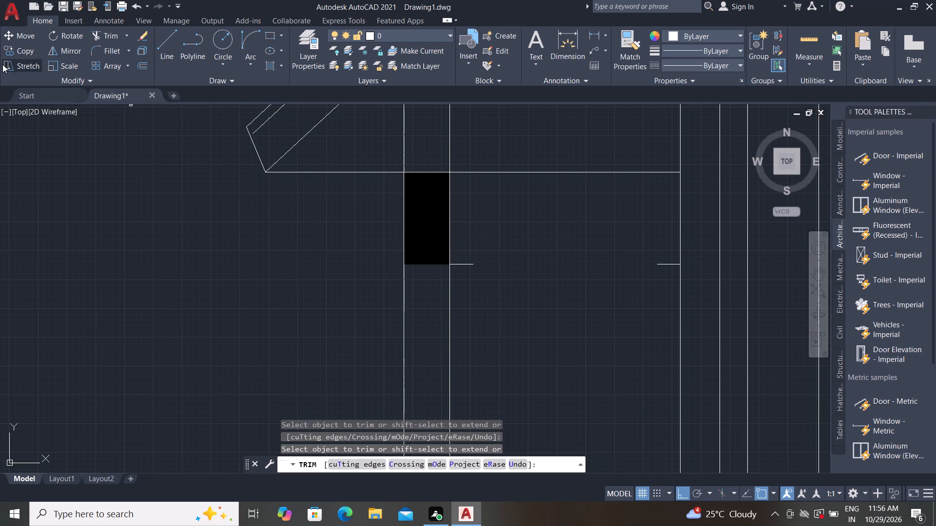
Draw a 400 long horizontal line joining the inner ends of the two 50 stubs.
left_click(161, 43)
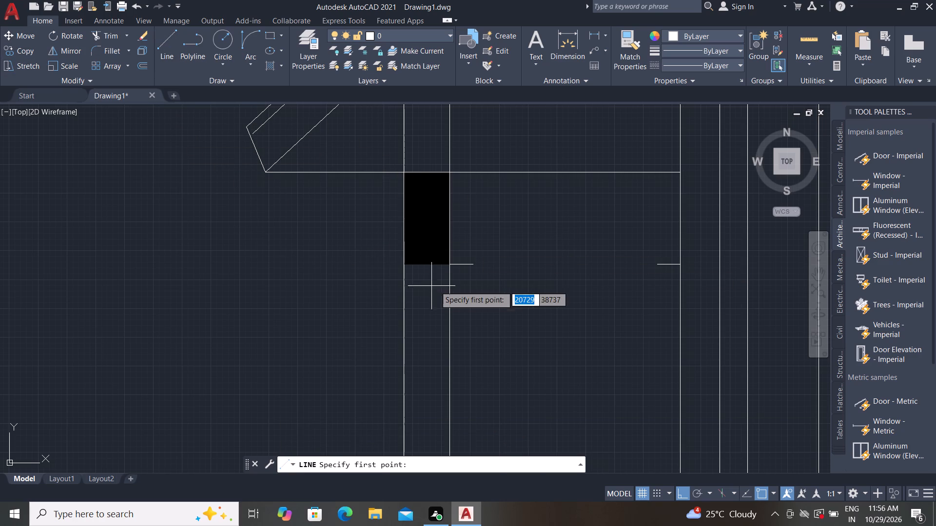
left_click(475, 265)
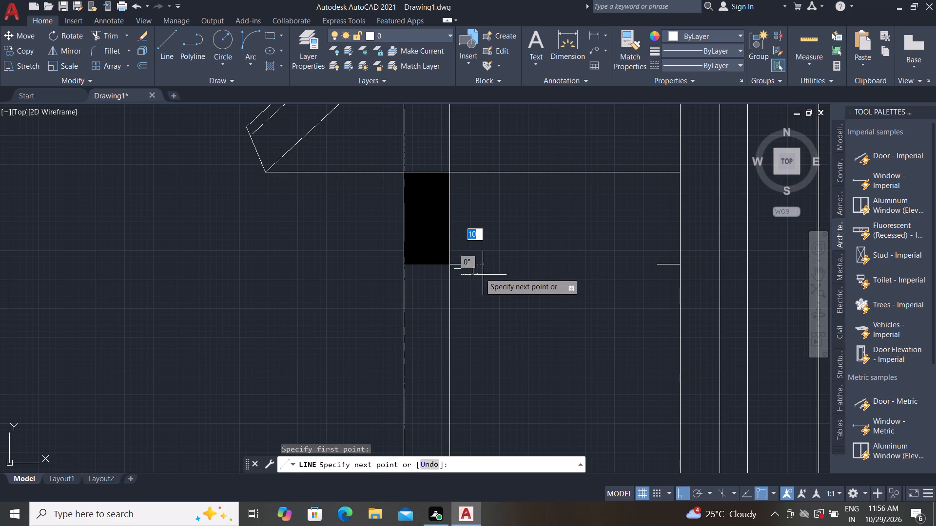
left_click(657, 263)
key("Escape")
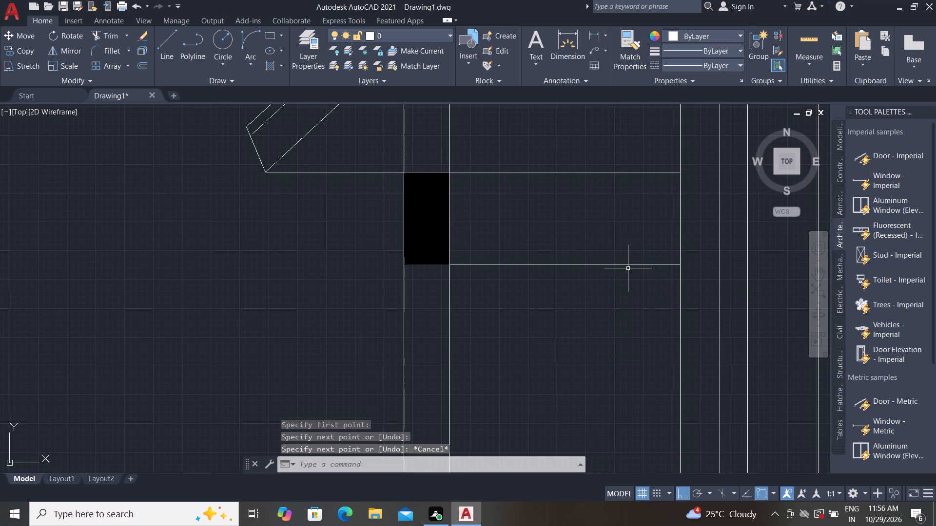
Draw a circle of about 200 radius centred on the 400 line's midpoint, reaching up to the projection's bottom line.
key("c")
key("space")
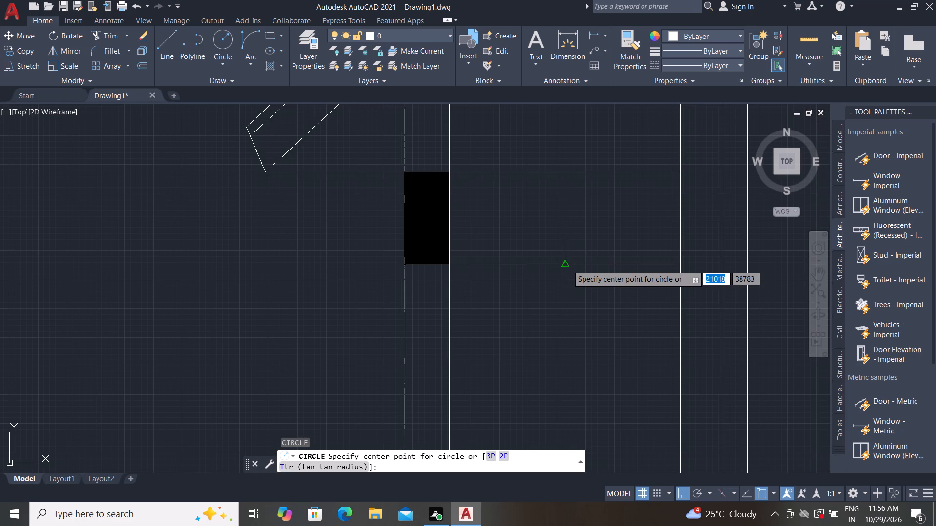
left_click(567, 265)
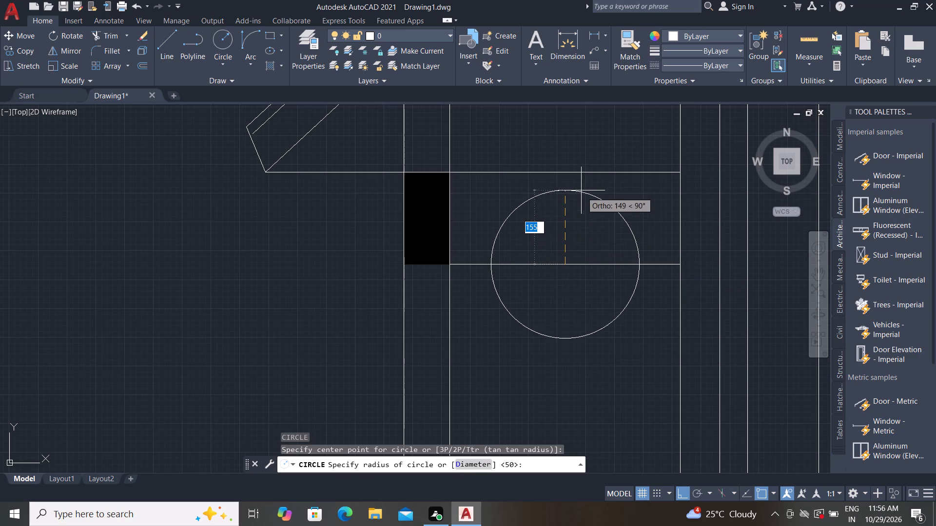
left_click(567, 169)
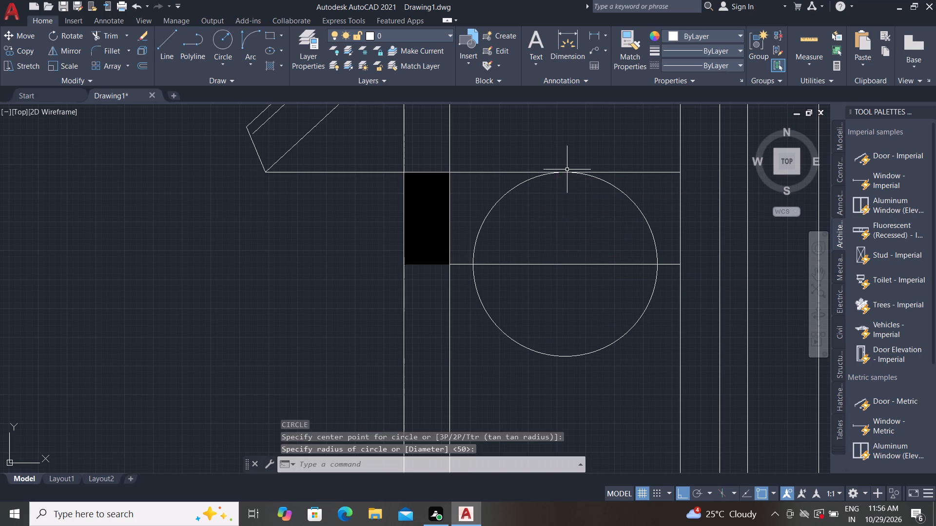
key("Escape")
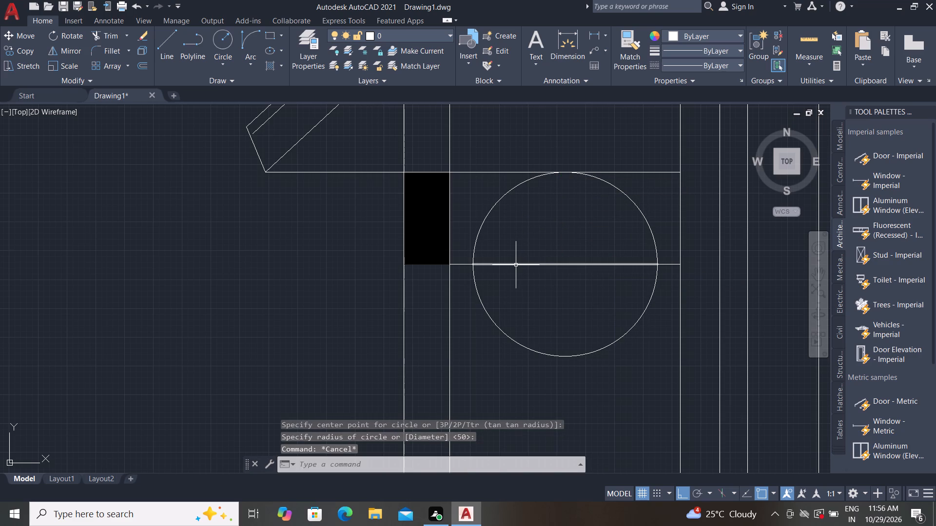
Trim away the 400 line and the circle's lower half, leaving a semicircular arch between the two stubs.
type("TR")
key("space")
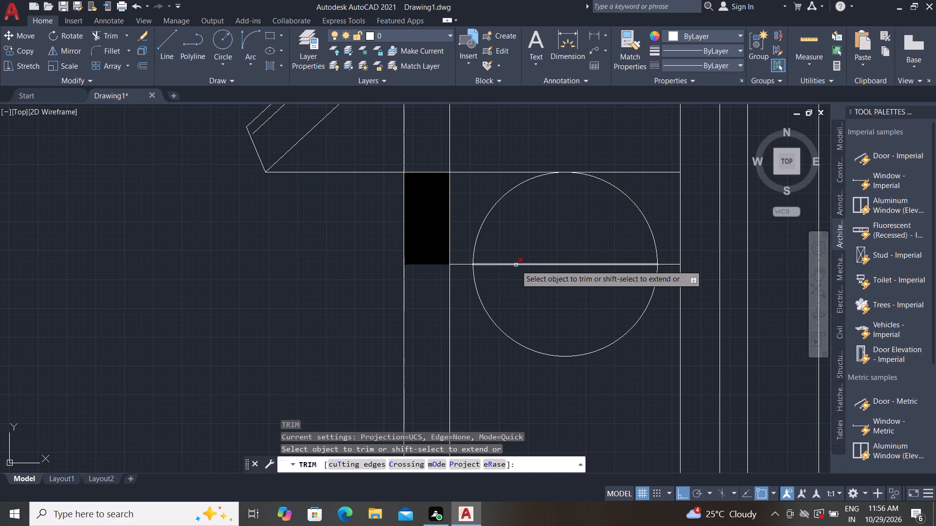
left_click(511, 264)
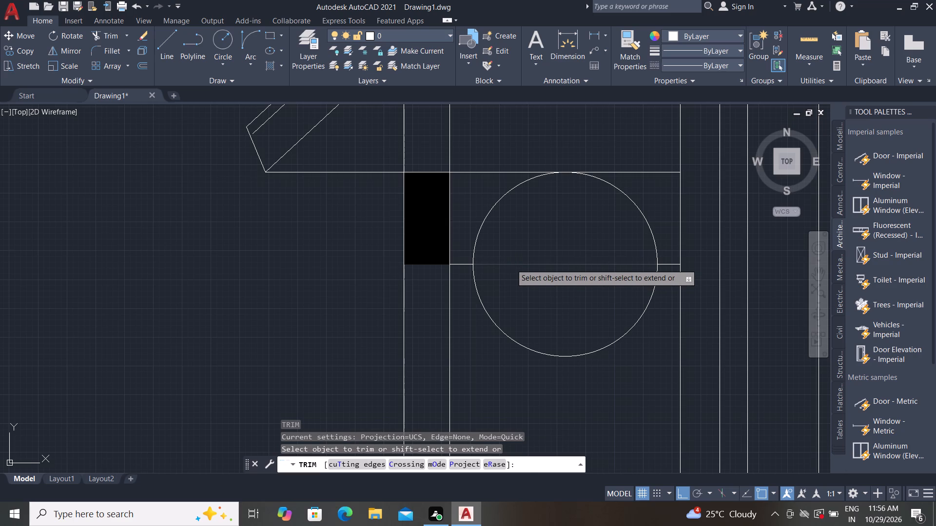
left_click(484, 305)
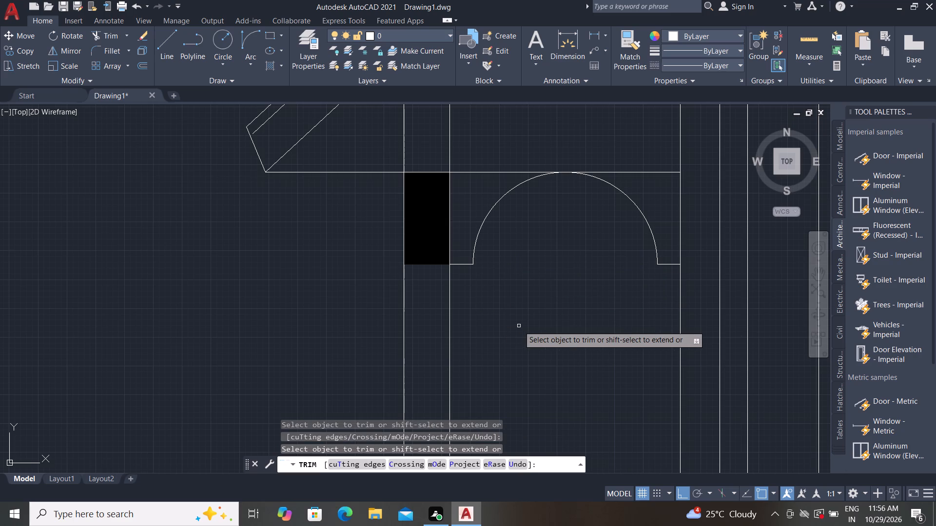
Add a vertical linear dimension of the arch's height from its crown to its centre, placed inside the arch.
scroll(555, 308, "down", 1)
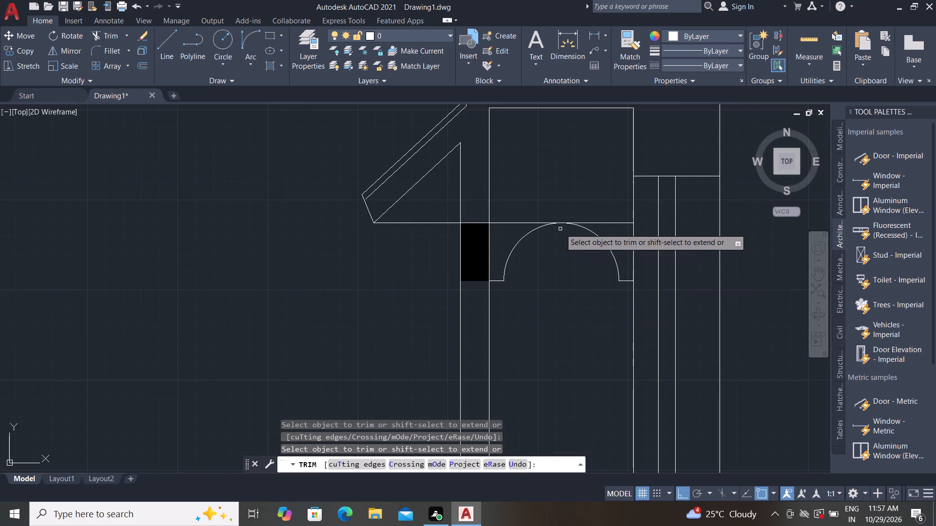
left_click(595, 31)
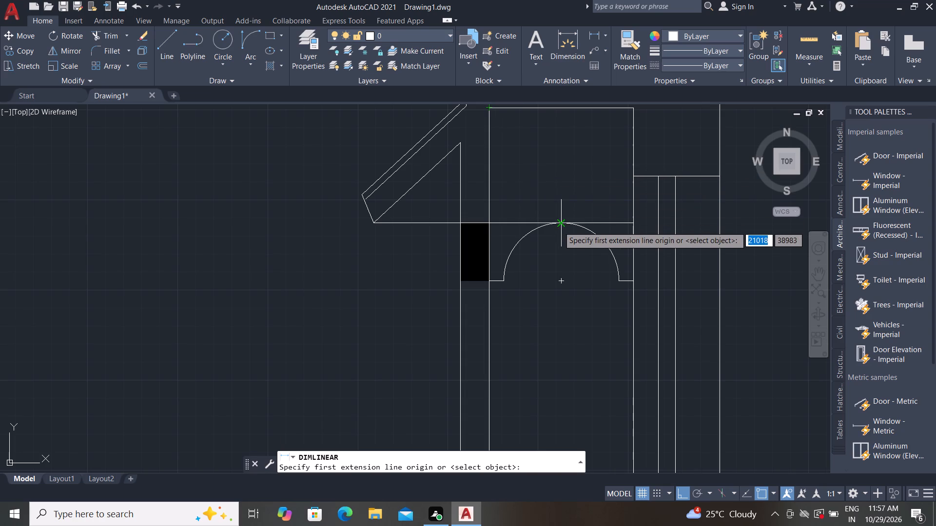
left_click(559, 226)
left_click(560, 278)
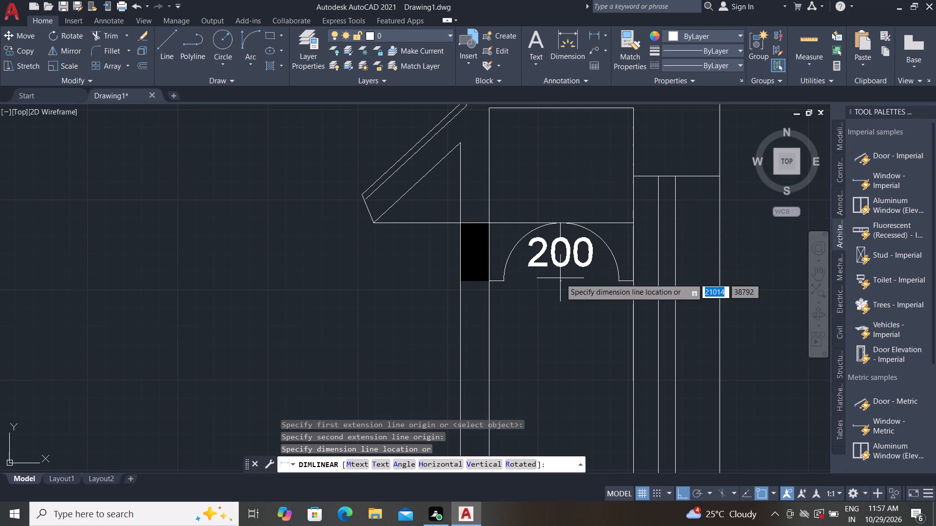
left_click(560, 278)
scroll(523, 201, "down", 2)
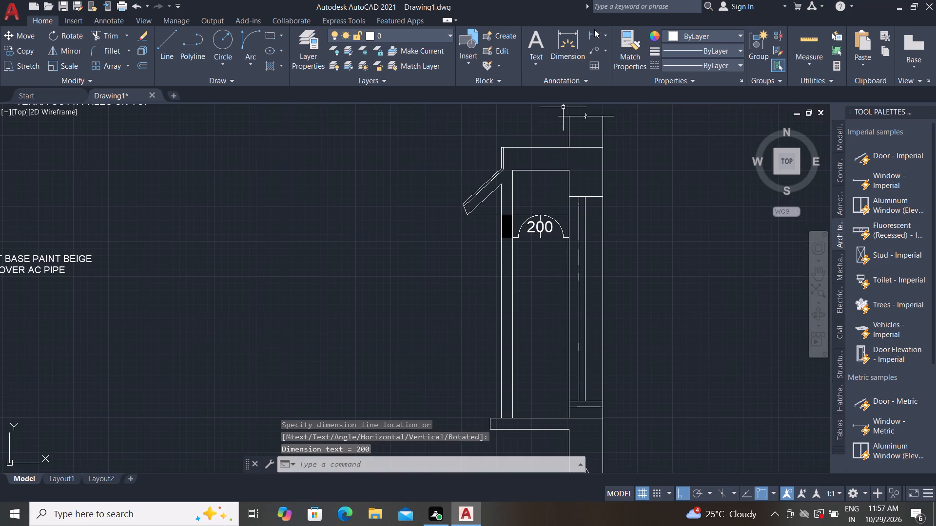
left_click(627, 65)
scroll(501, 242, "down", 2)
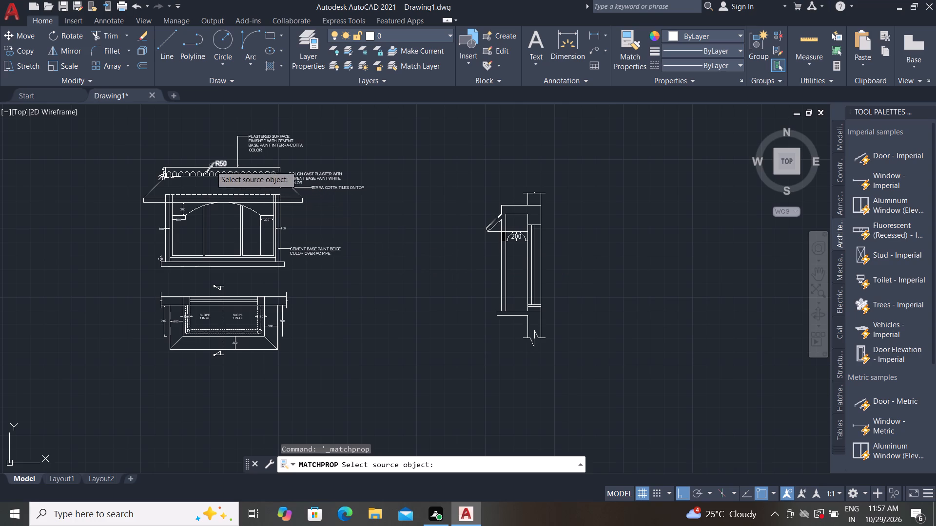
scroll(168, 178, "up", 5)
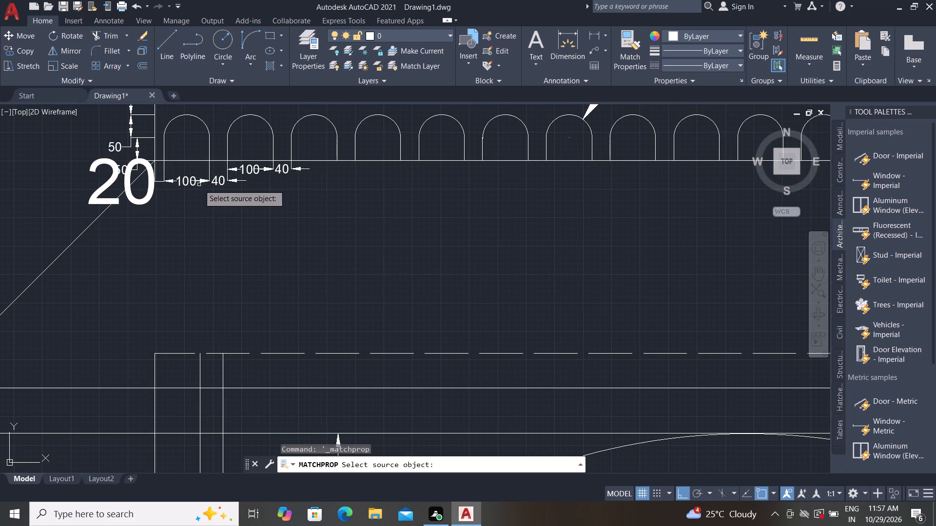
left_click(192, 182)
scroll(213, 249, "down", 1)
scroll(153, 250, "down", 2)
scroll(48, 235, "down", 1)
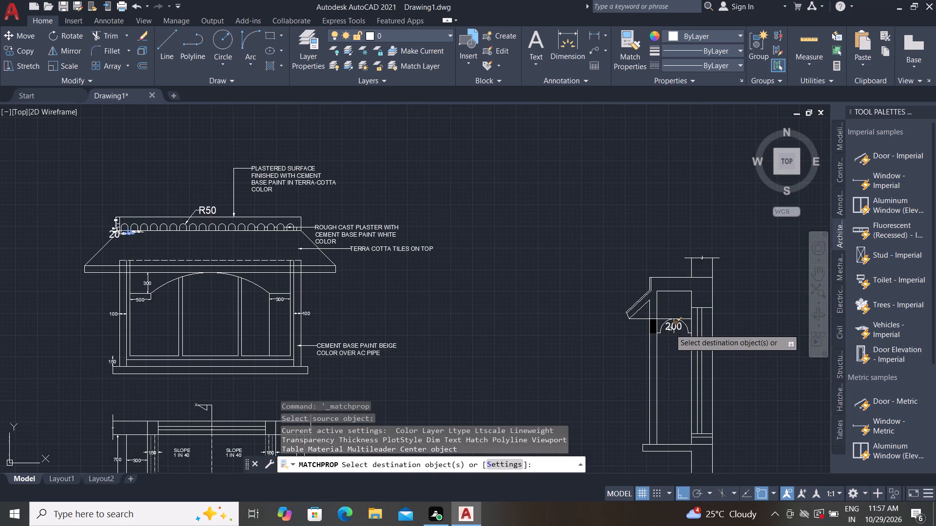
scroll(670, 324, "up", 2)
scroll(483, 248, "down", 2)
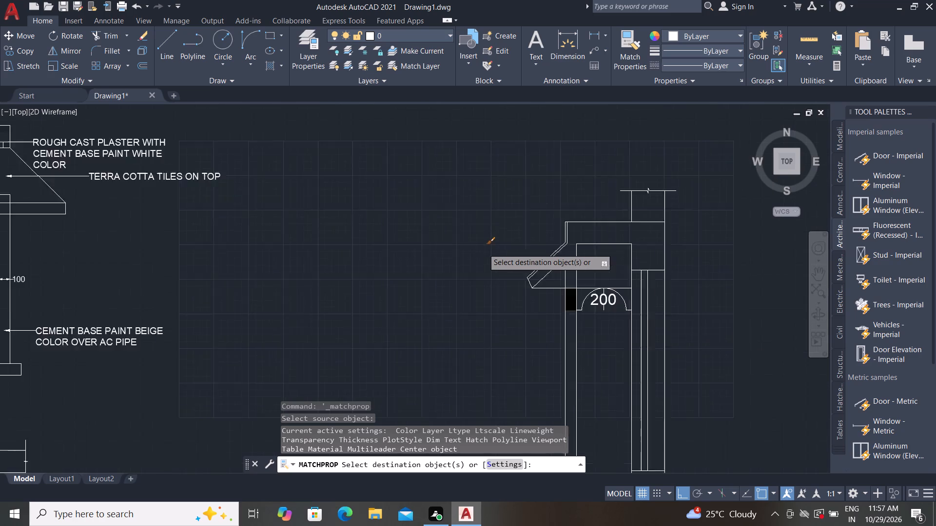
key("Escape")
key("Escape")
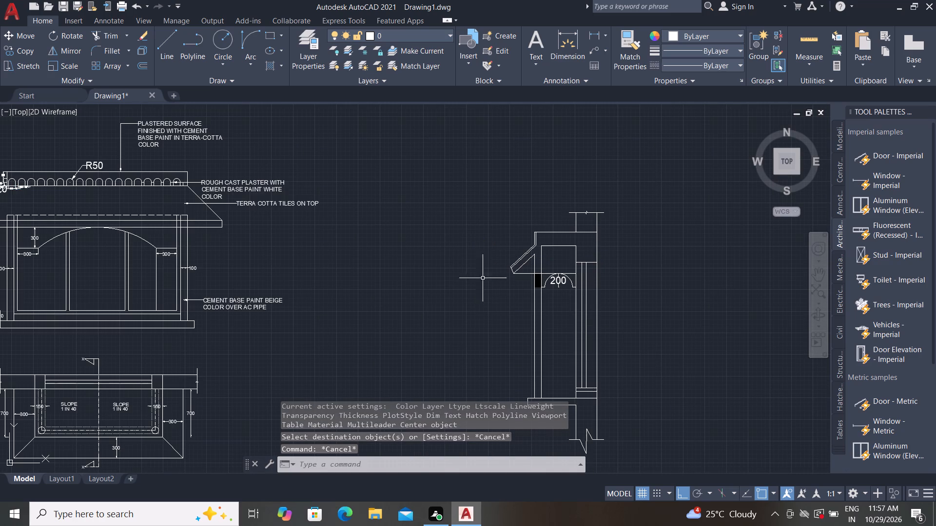
Match the section arch's height dimension to the style of the 300 horizontal dimension beside the elevation's arch.
left_click(630, 59)
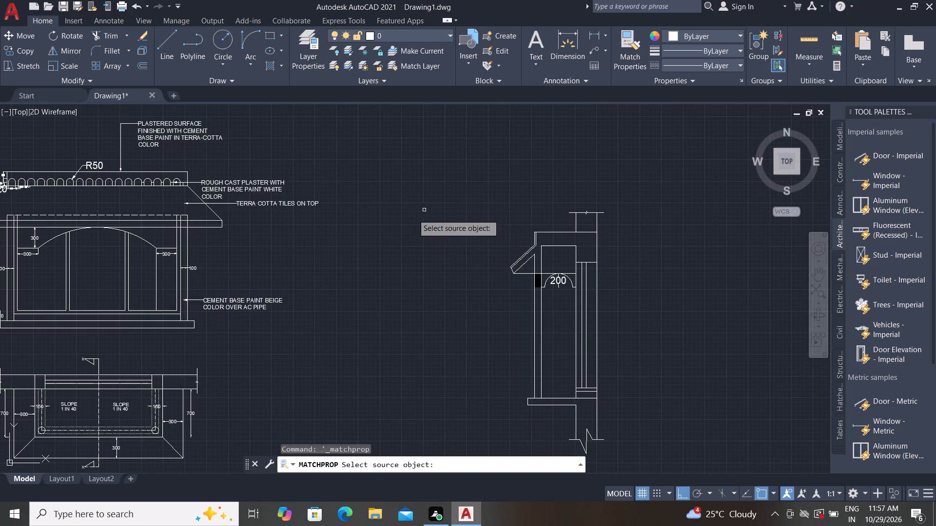
scroll(171, 264, "up", 2)
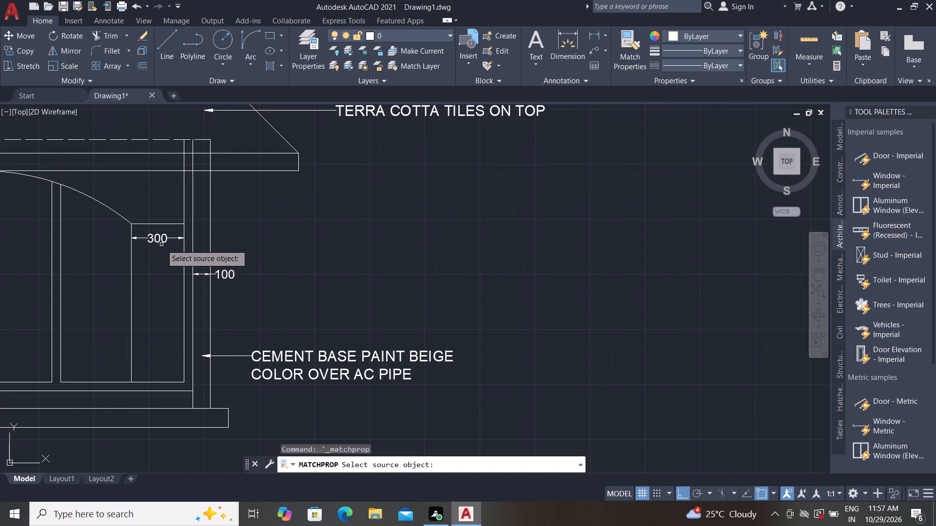
left_click(161, 240)
scroll(343, 293, "down", 2)
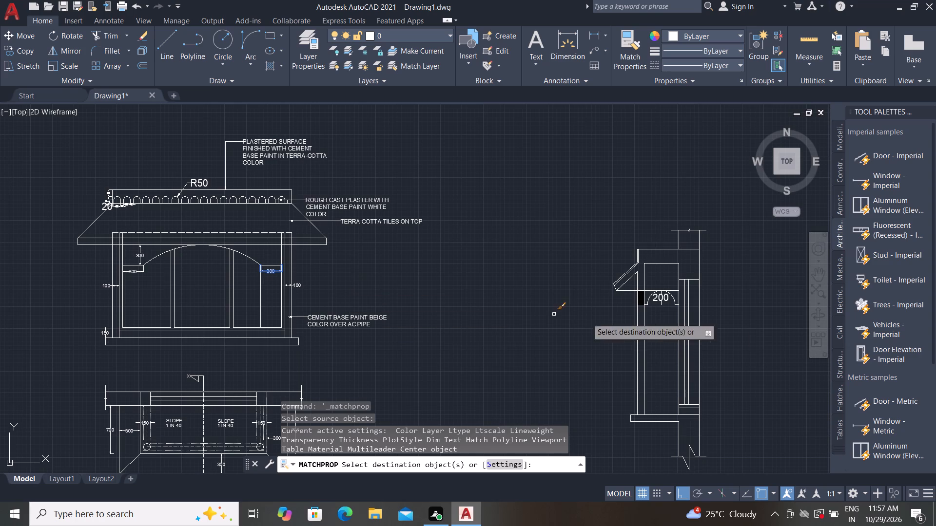
scroll(666, 301, "up", 2)
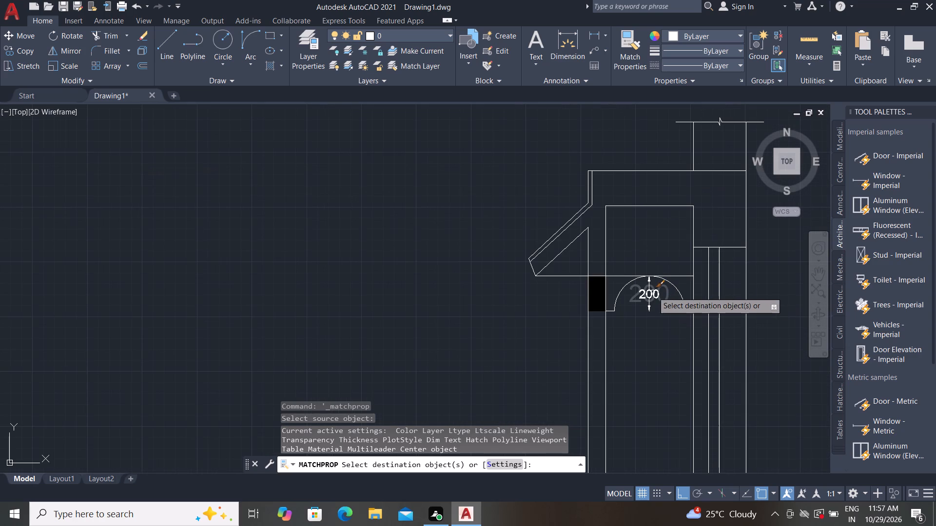
left_click(653, 292)
key("Escape")
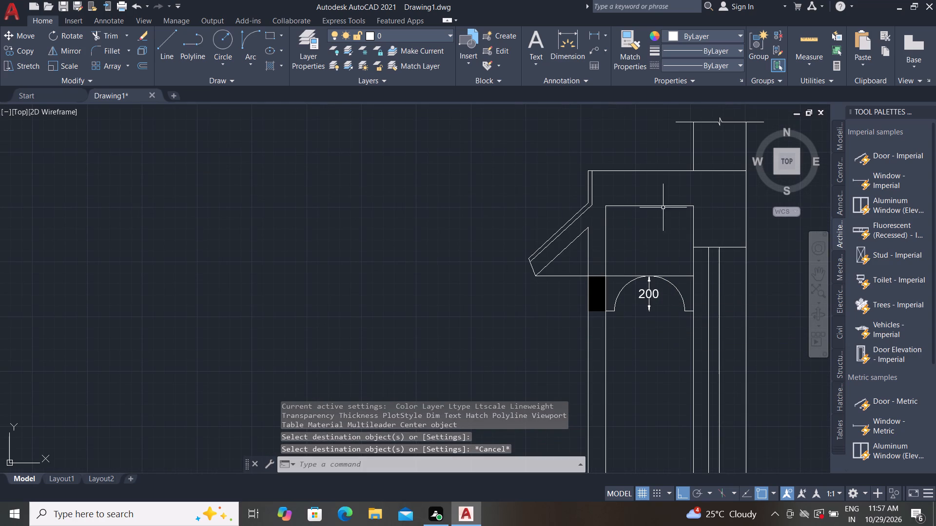
Add a horizontal linear dimension below the projection from its lower tip to the wall face, matching the arch height dimension's style.
left_click(592, 33)
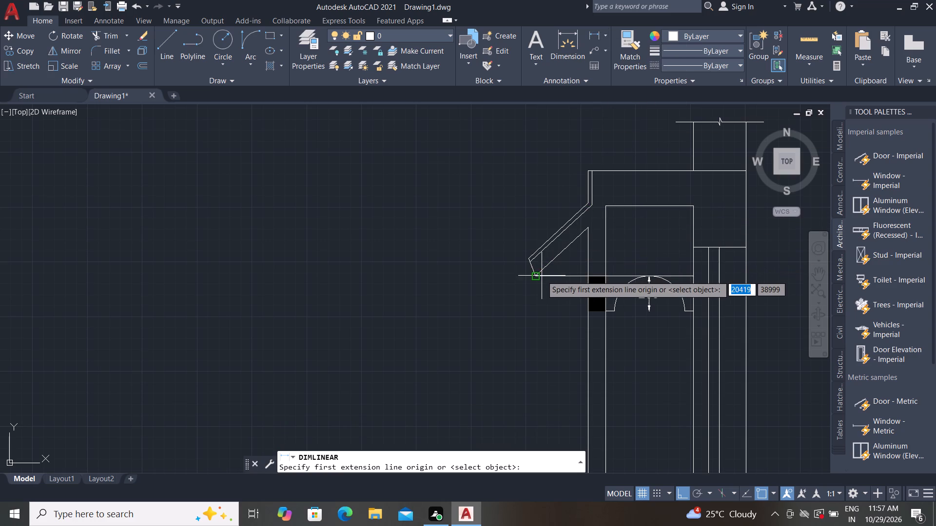
left_click(537, 276)
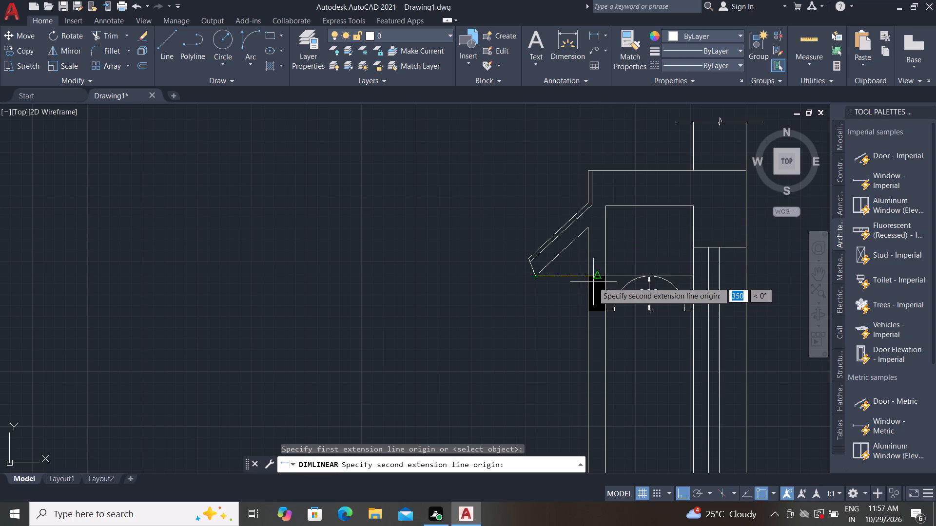
left_click(588, 277)
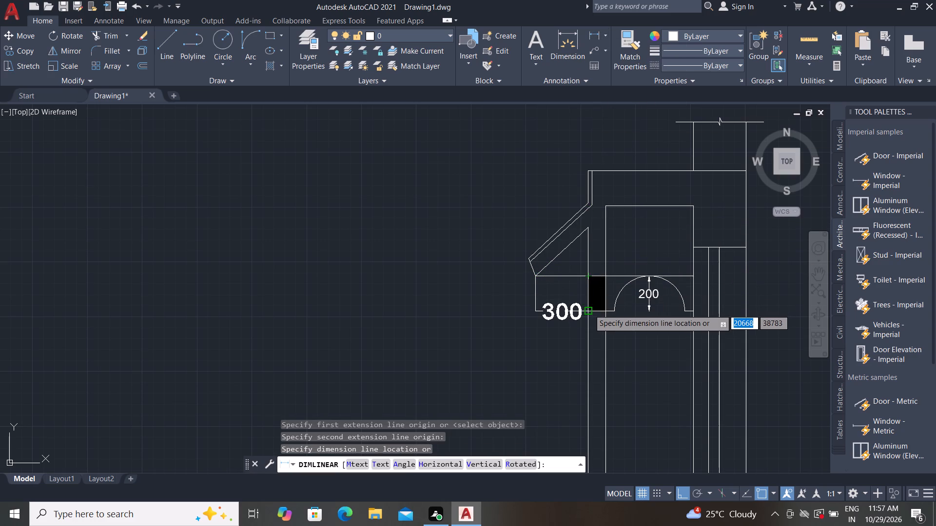
left_click(588, 310)
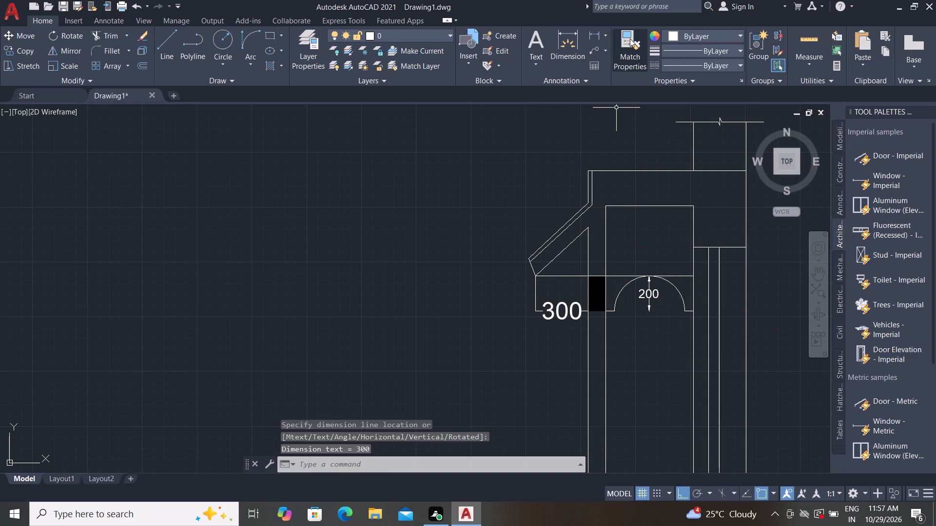
left_click(630, 38)
left_click(653, 292)
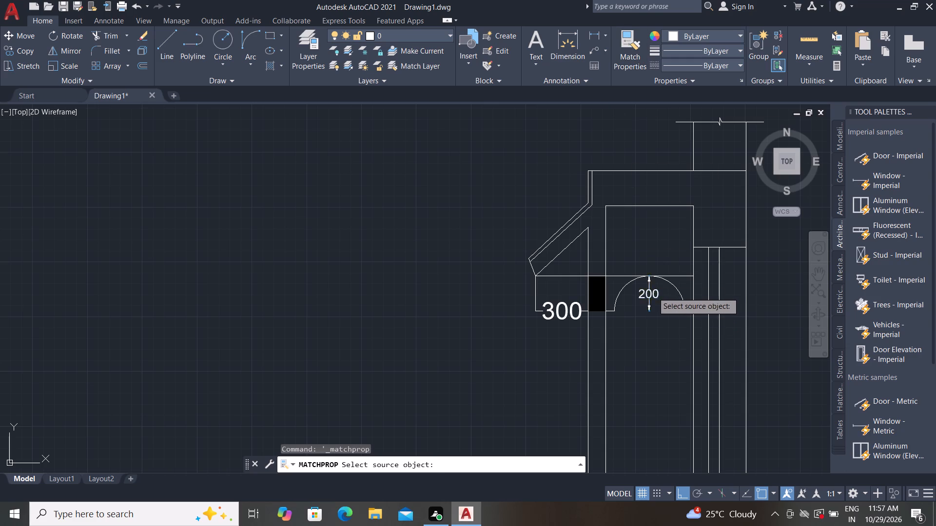
left_click(581, 308)
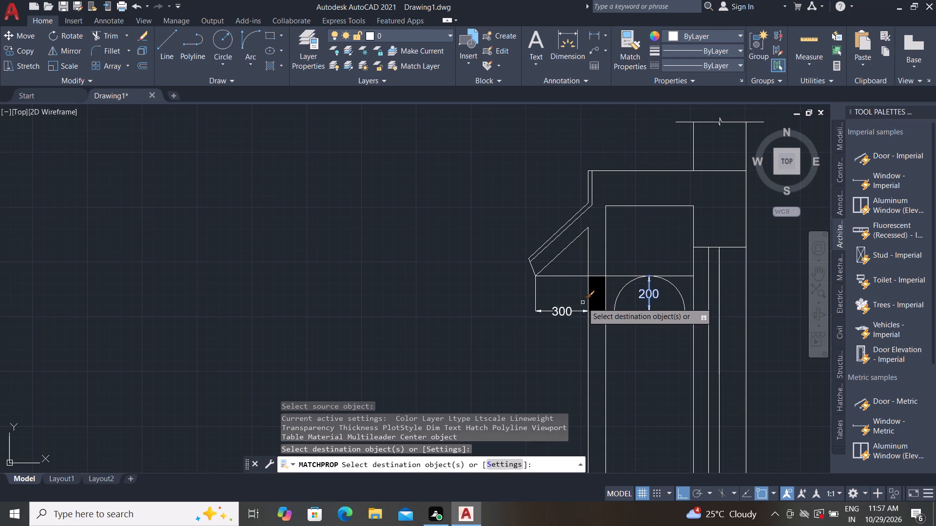
key("Escape")
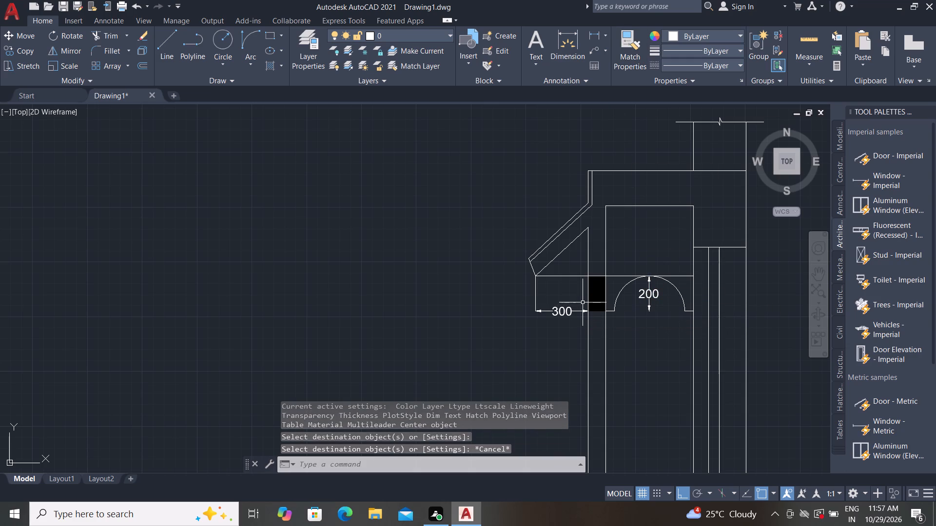
Add a vertical linear dimension of the beam's height, placed outside the projection, and match it to the projection's horizontal dimension style.
left_click(593, 32)
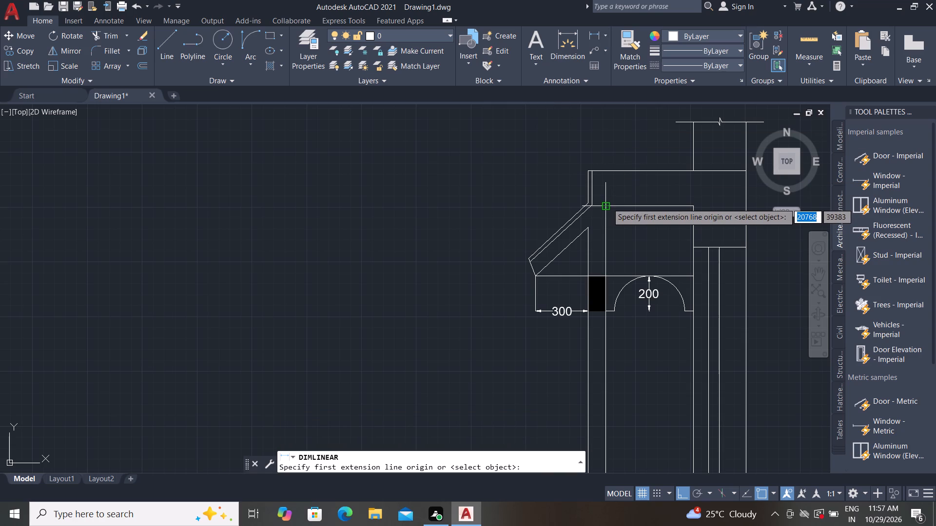
left_click(606, 276)
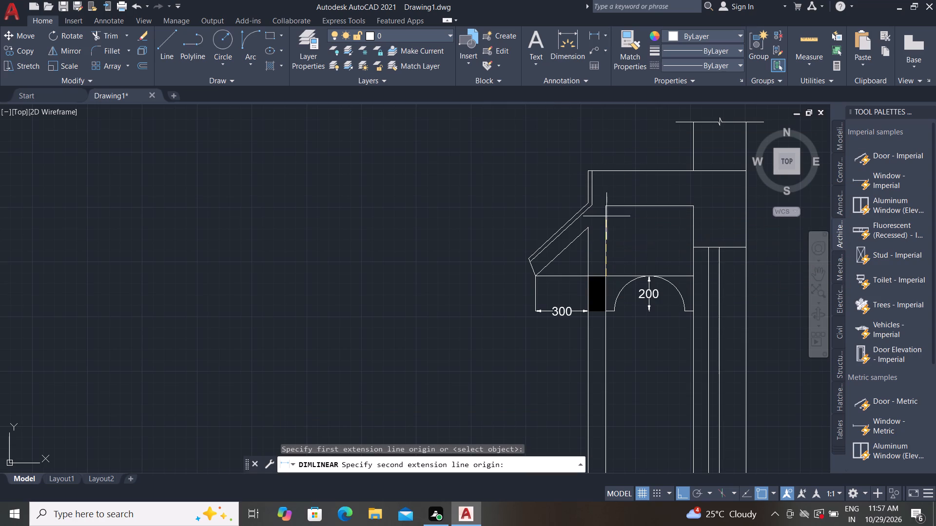
left_click(605, 205)
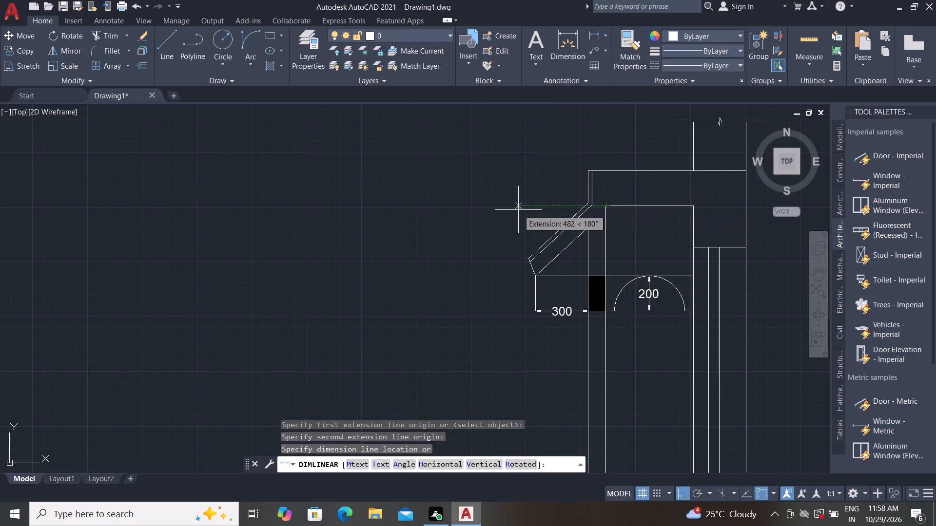
left_click(504, 210)
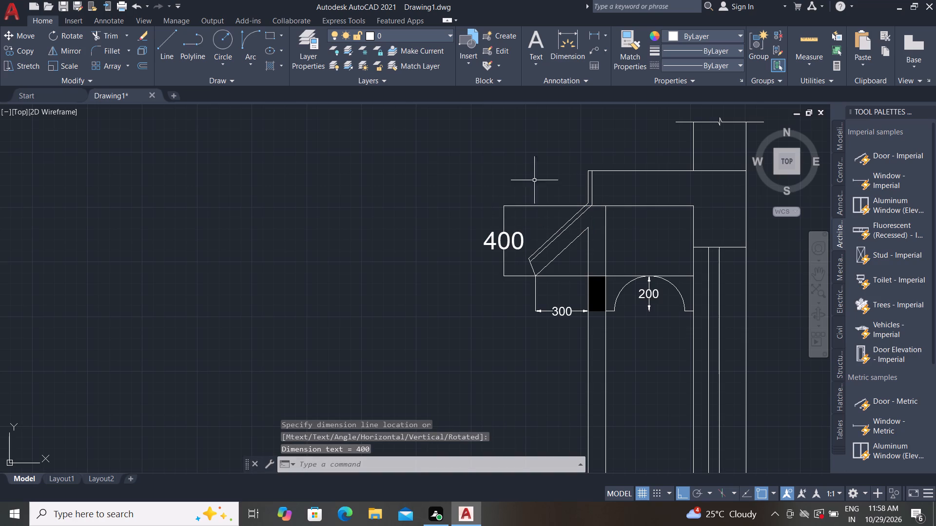
left_click(633, 57)
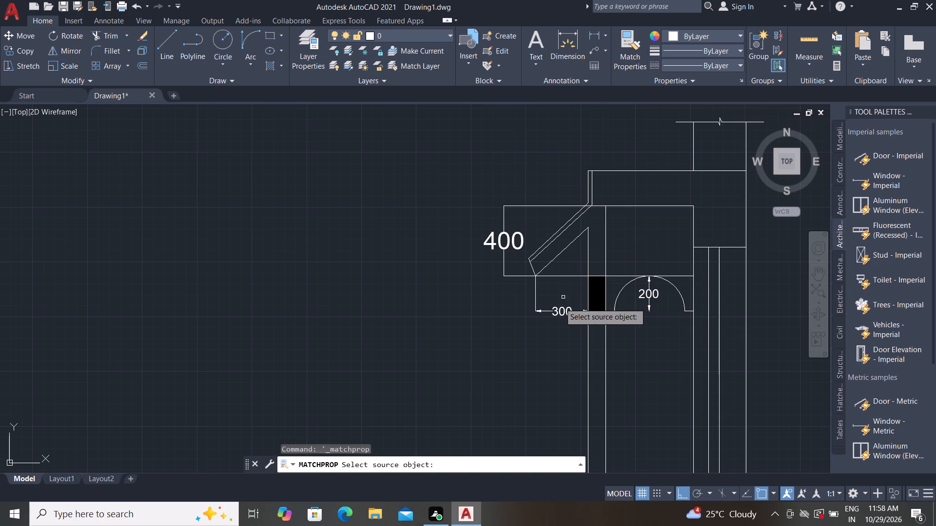
left_click(557, 315)
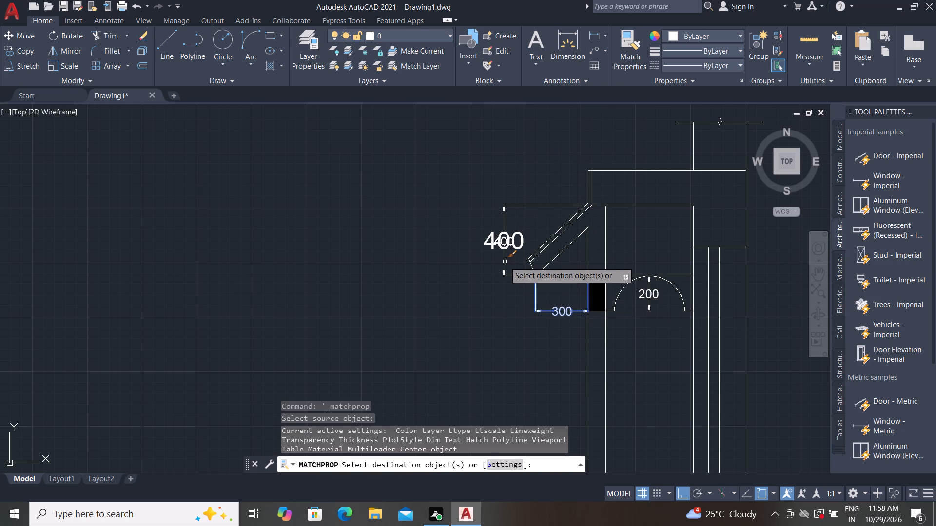
left_click(505, 261)
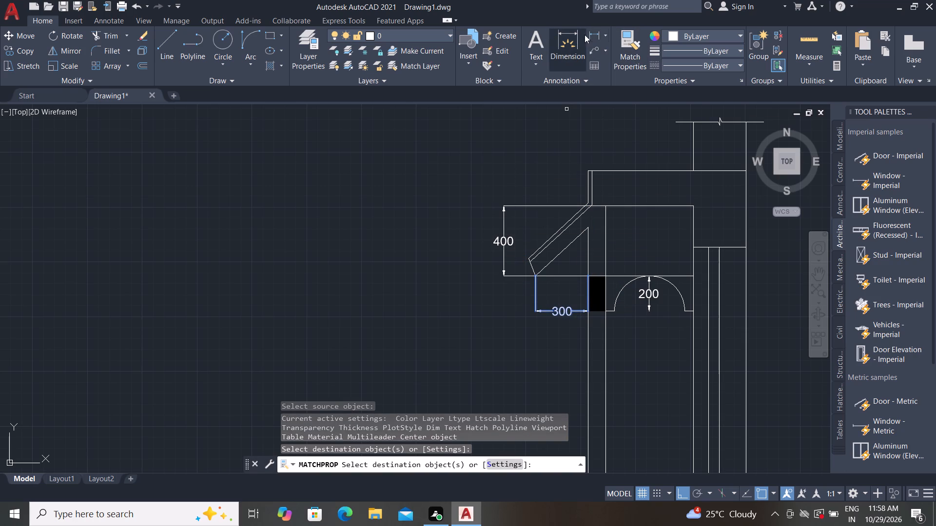
Add a vertical linear dimension from the projection's top level to its bottom line, outside the beam height dimension, and match that dimension's style.
left_click(593, 34)
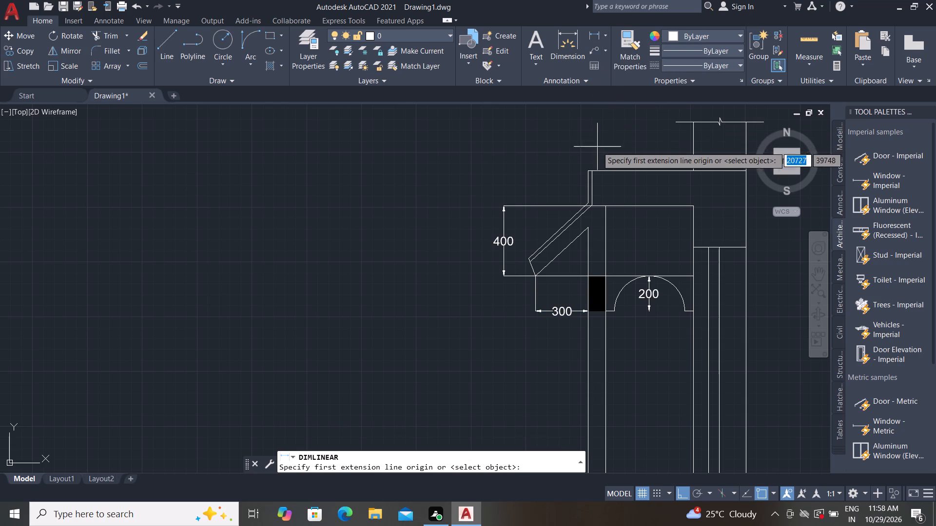
left_click(469, 171)
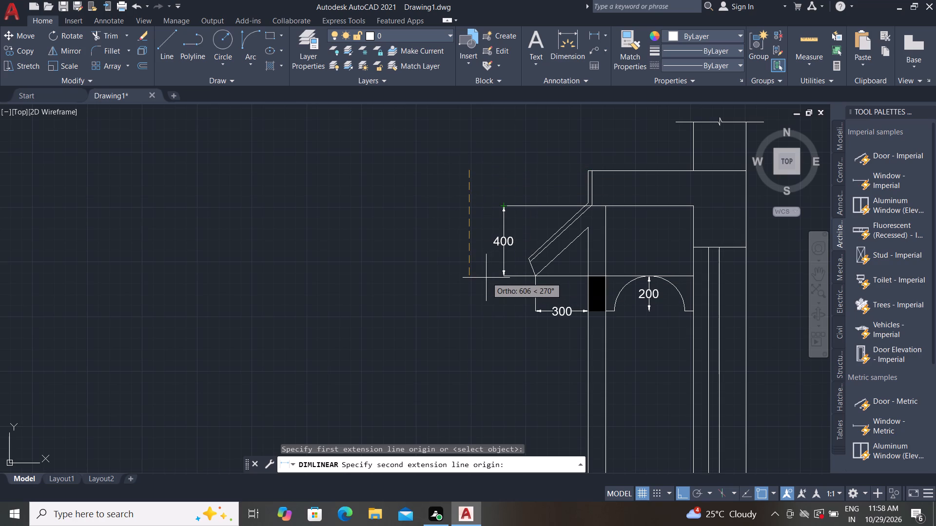
scroll(494, 276, "up", 2)
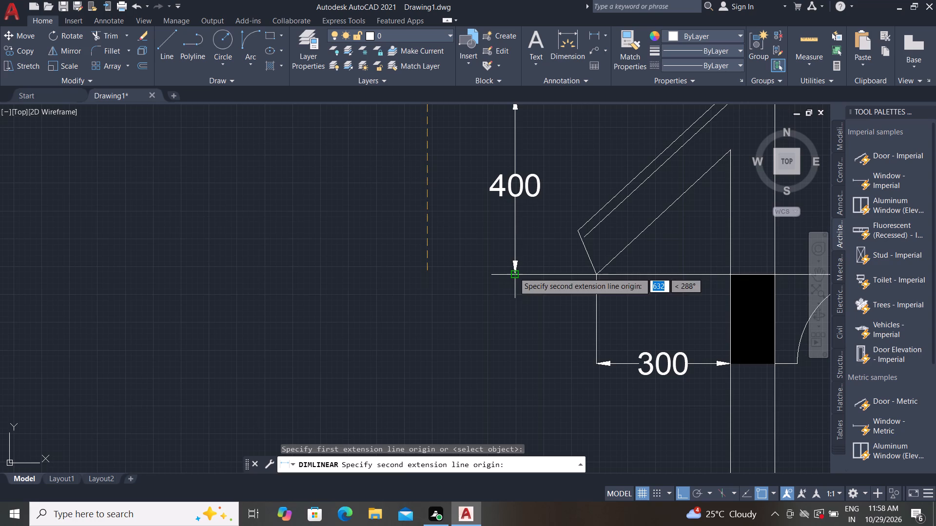
left_click(514, 272)
scroll(404, 275, "down", 2)
left_click(409, 270)
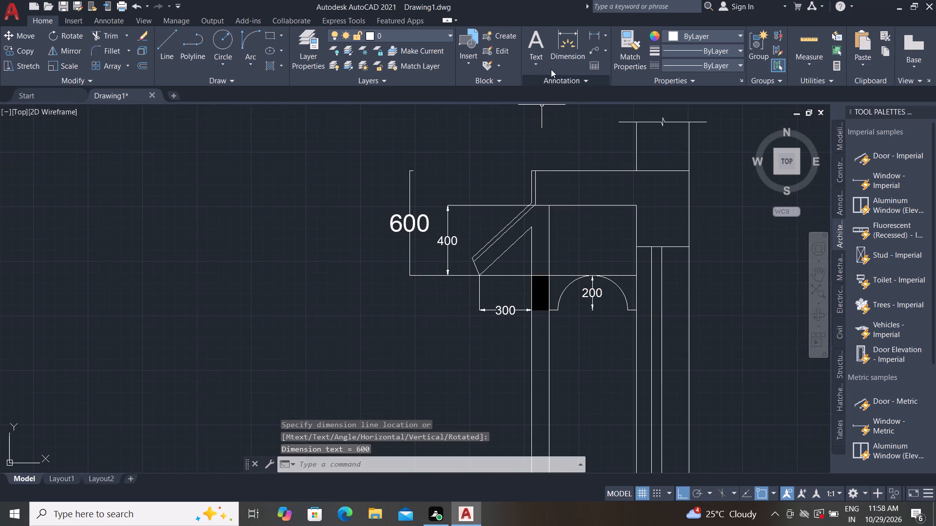
left_click(627, 61)
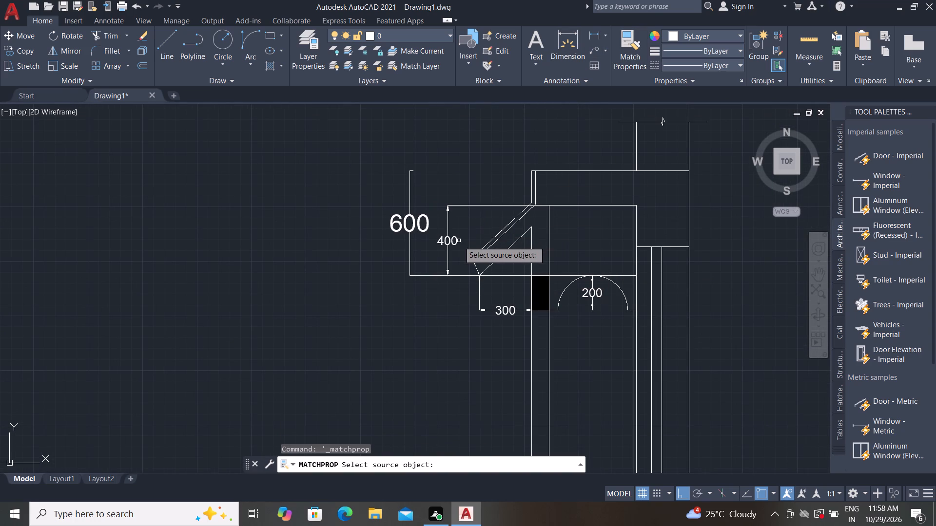
left_click(452, 241)
left_click(417, 224)
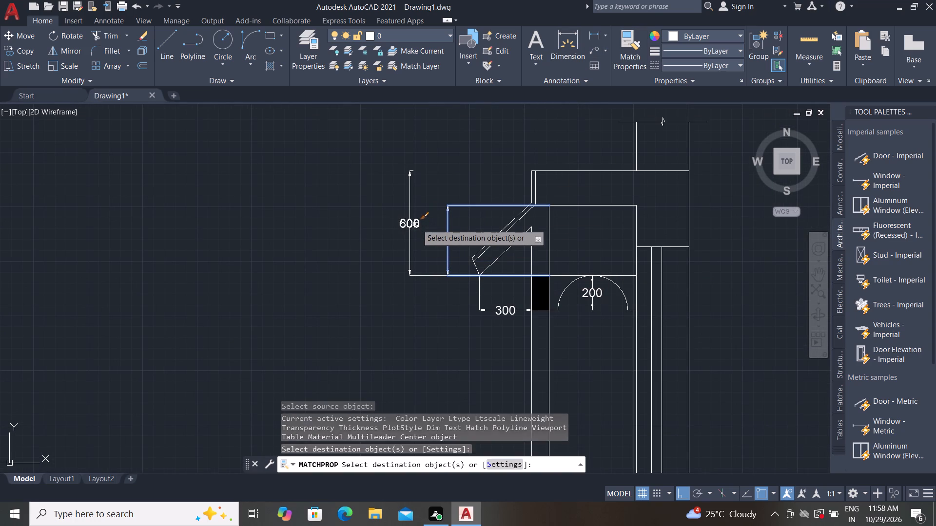
key("Escape")
key("Escape")
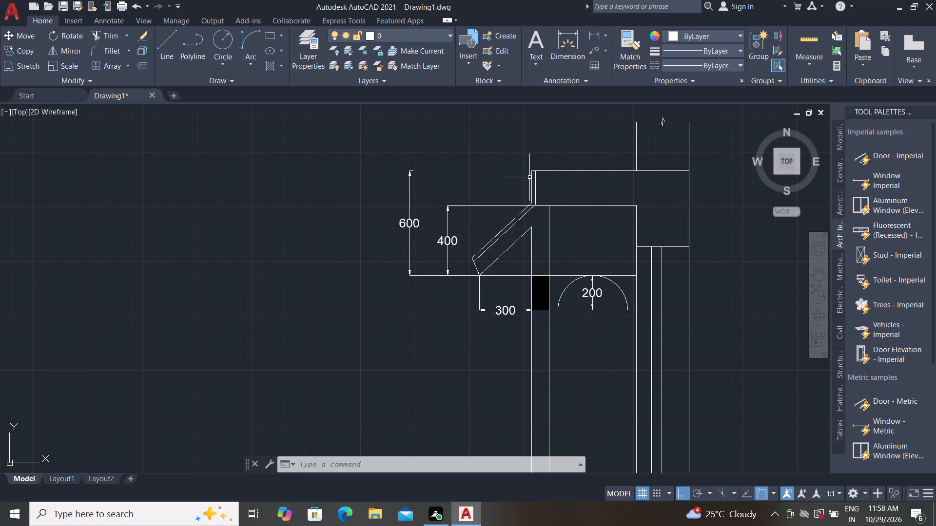
Add a multileader from the section's sloping projection, rising vertically, with the two-line text "TERRA - COTTA TILES" / "ON RCC CHAJJA".
left_click(593, 49)
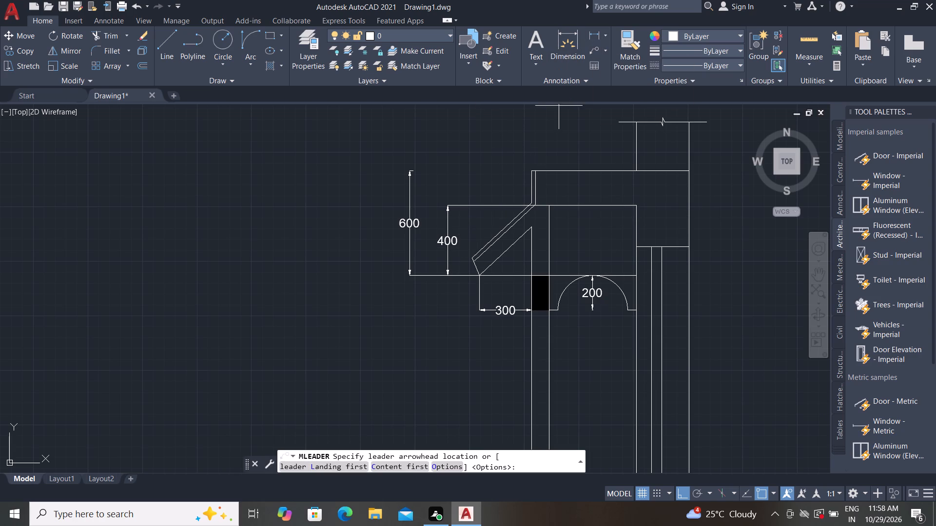
left_click(508, 224)
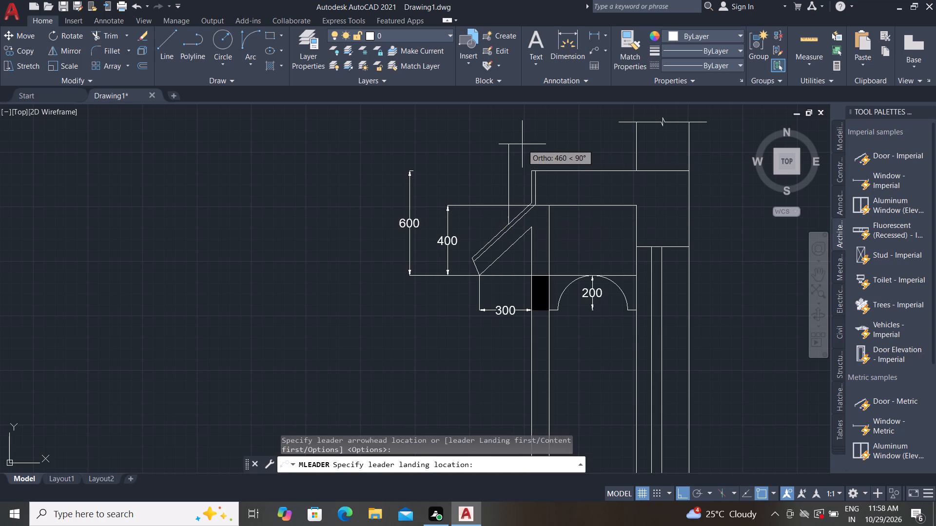
middle_click_drag(522, 148, 561, 328)
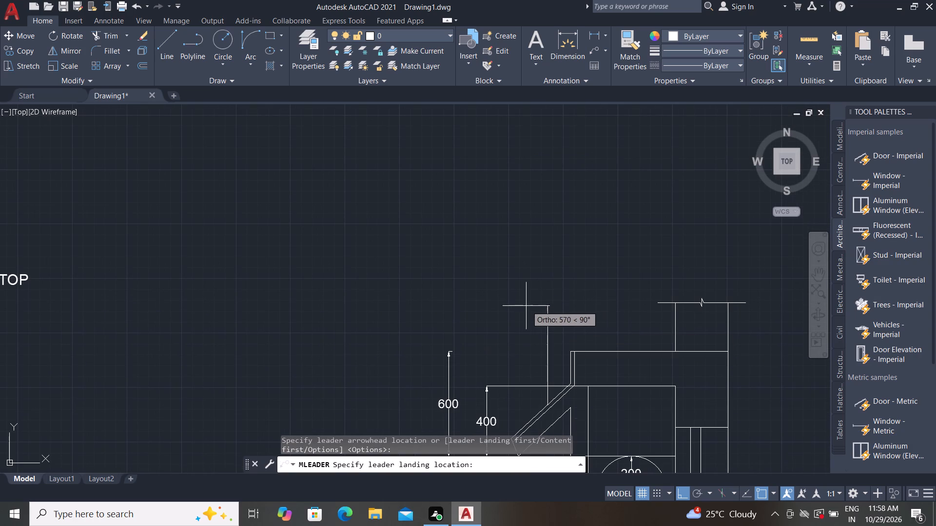
left_click(525, 305)
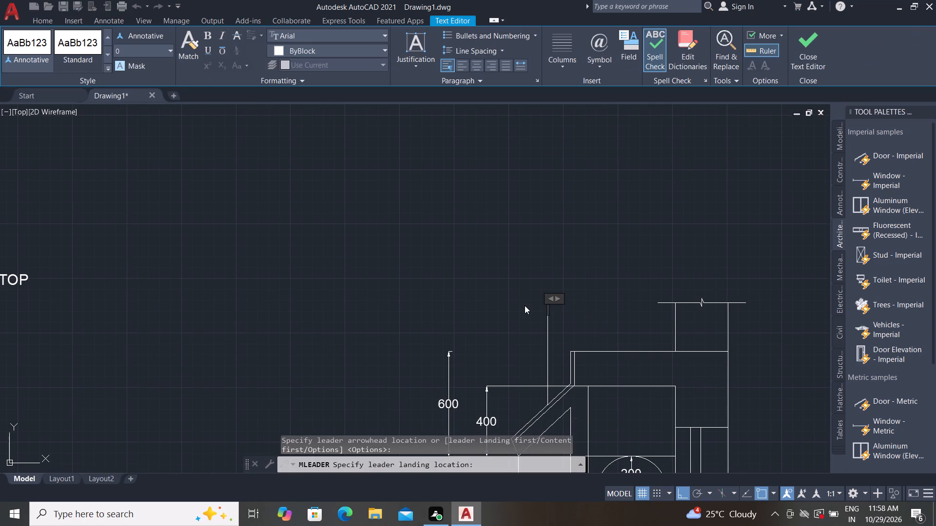
key("t")
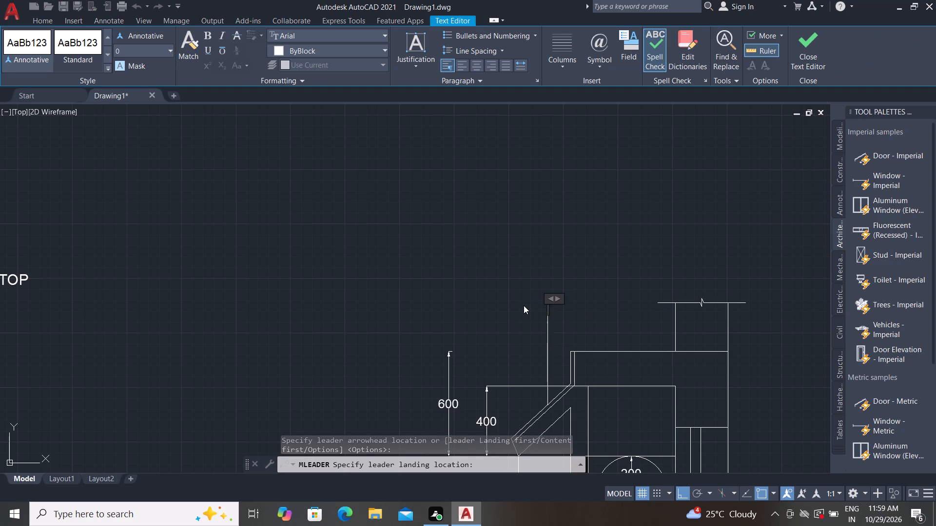
key("e")
key("space")
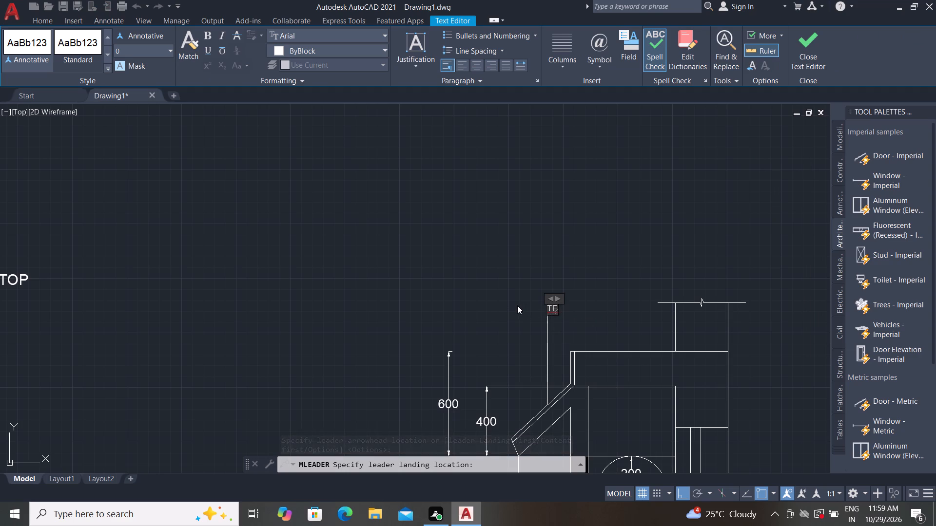
type("RR")
key("BackSpace")
key("BackSpace")
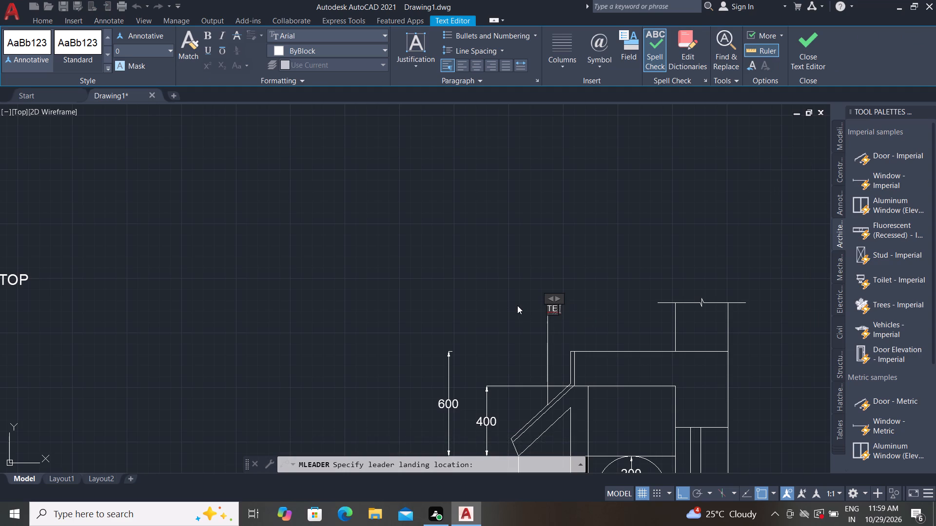
key("BackSpace")
type("RR")
type("A")
key("space")
type("-")
key("space")
key("c")
type("OTTA")
key("space")
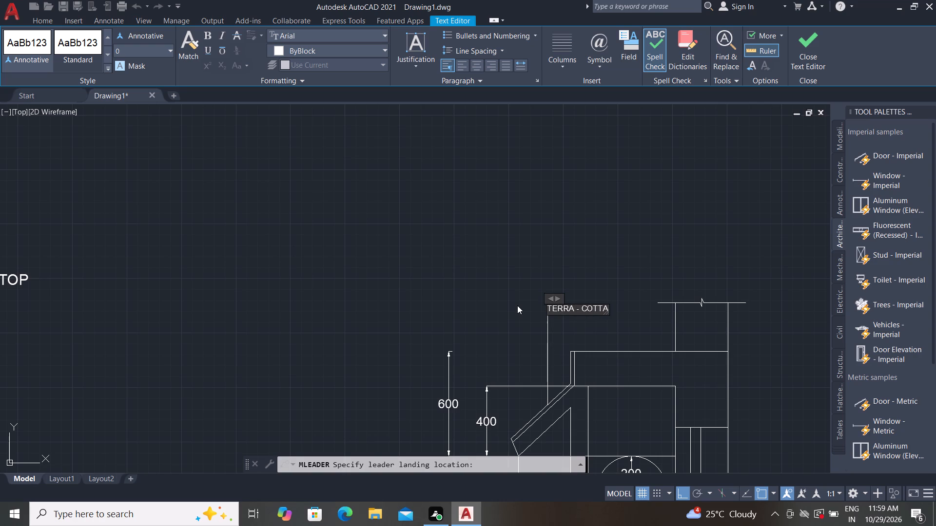
type("TILES")
key("space")
key("Return")
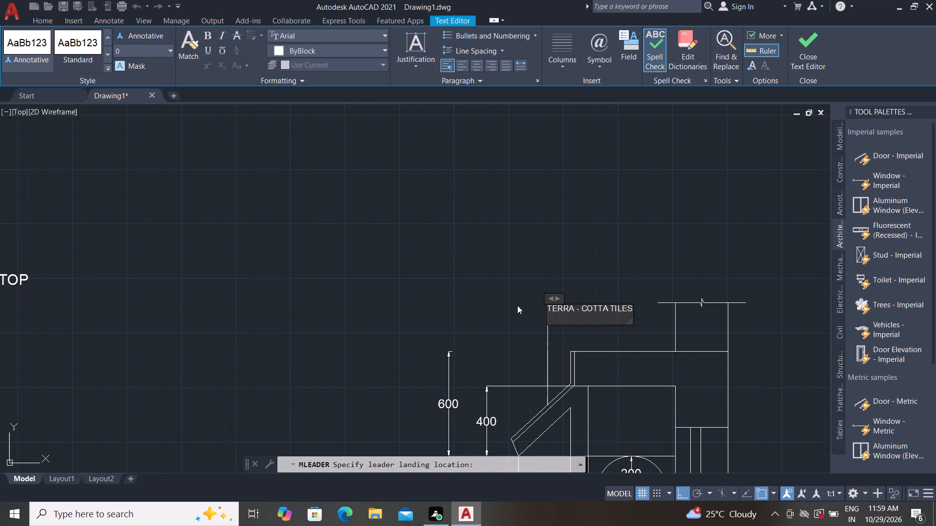
type("ON RCC")
key("space")
type("CH")
key("a")
type("JJA")
left_click(580, 242)
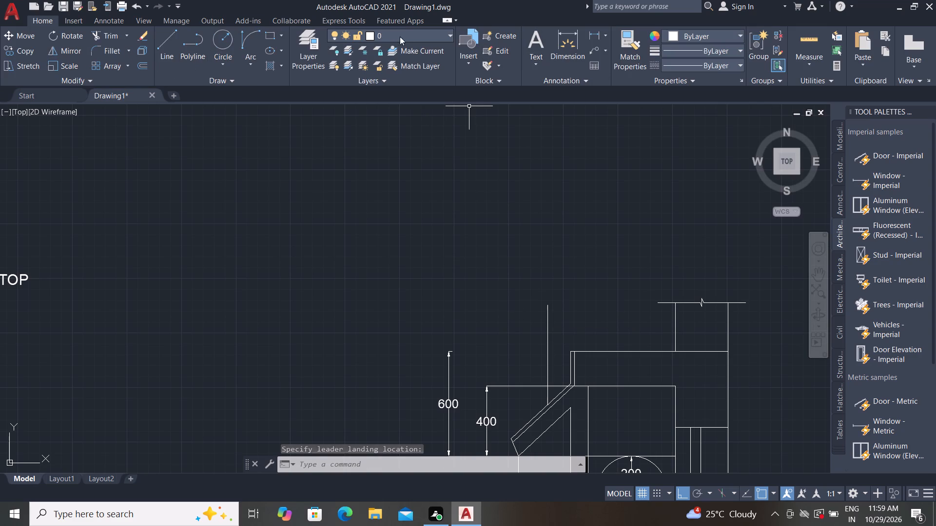
Match the new chajja leader's properties to the elevation's "TERRA COTTA TILES ON TOP" leader.
left_click(629, 54)
scroll(463, 271, "down", 1)
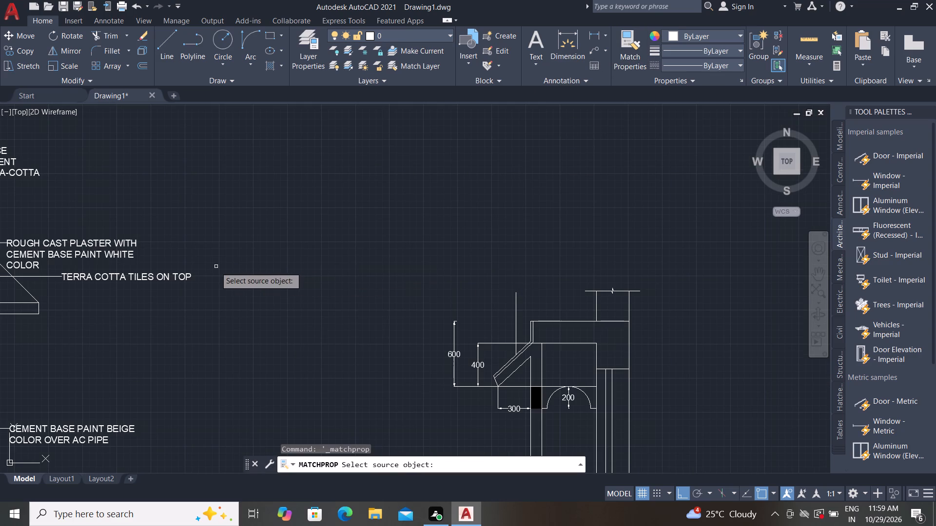
left_click(187, 273)
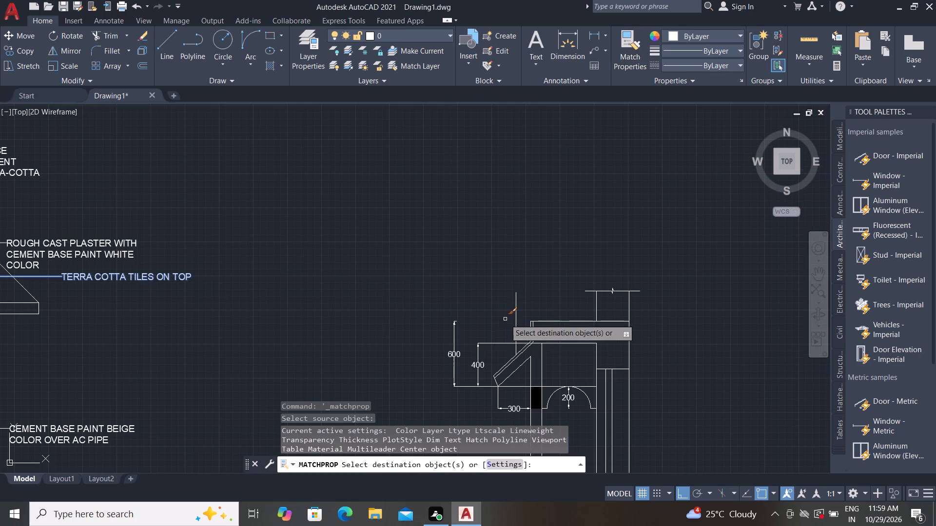
left_click(516, 319)
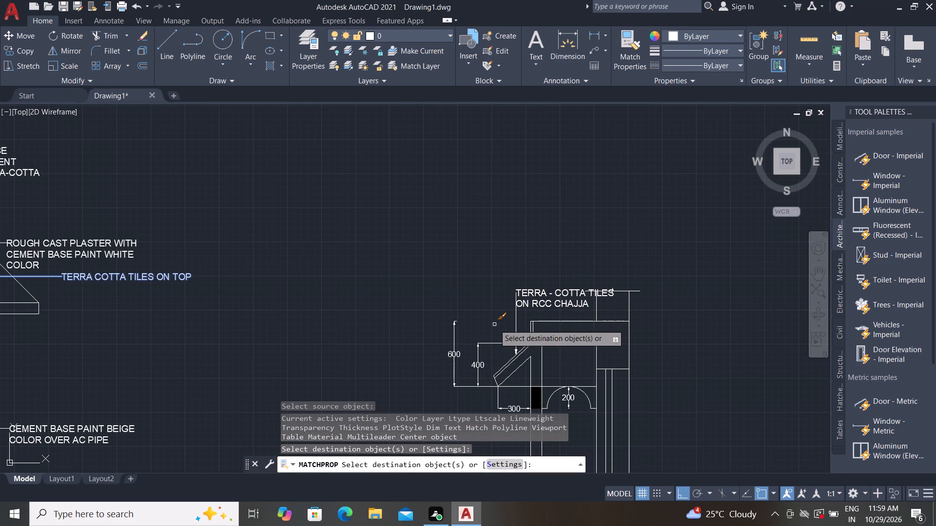
key("space")
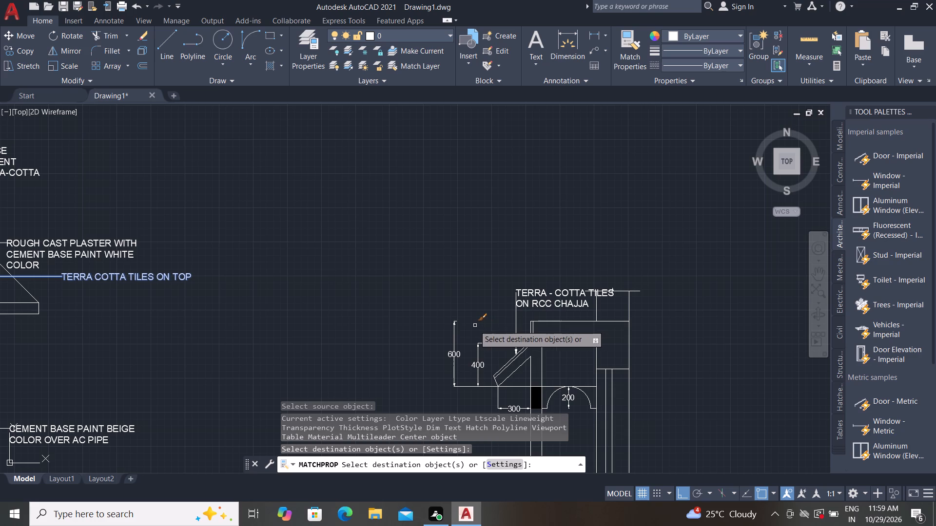
Lengthen the chajja leader's short horizontal landing towards its text, with a final extension of about 62, spacing the note from the vertical line.
scroll(514, 286, "up", 2)
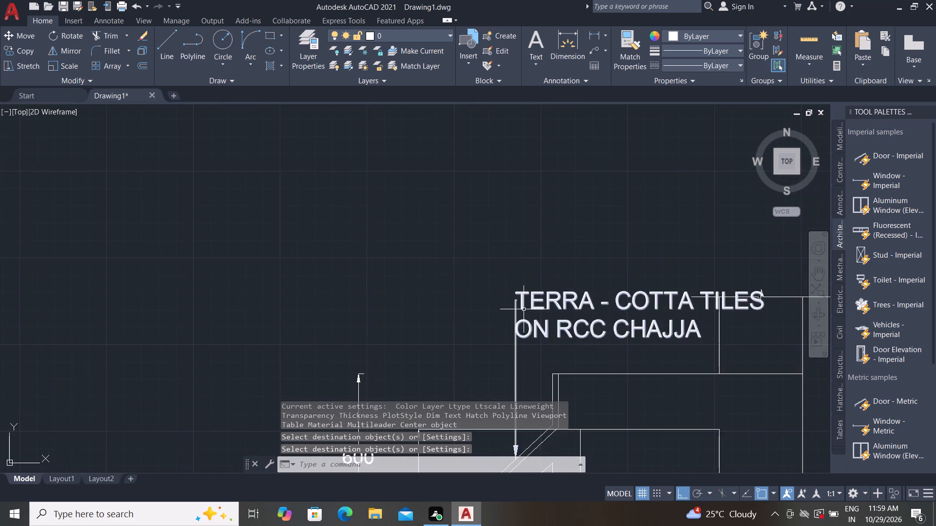
scroll(524, 309, "up", 7)
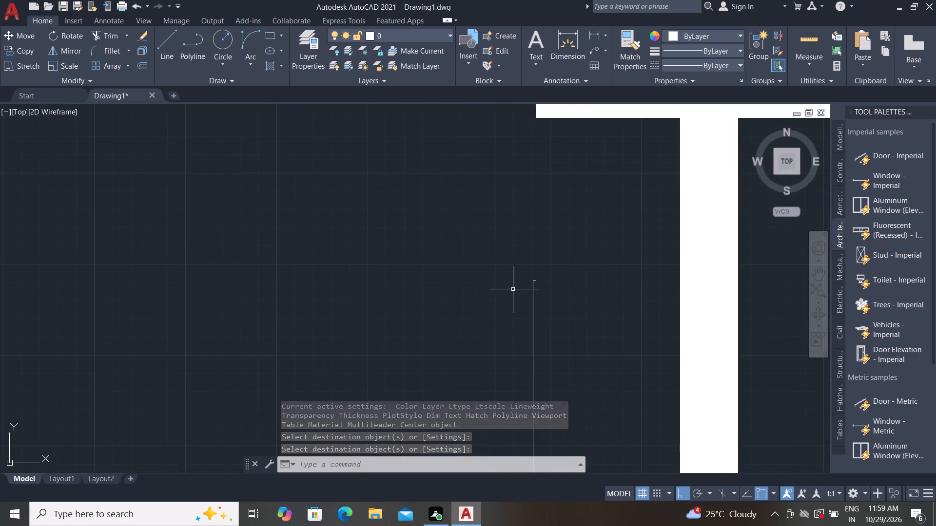
scroll(526, 286, "up", 4)
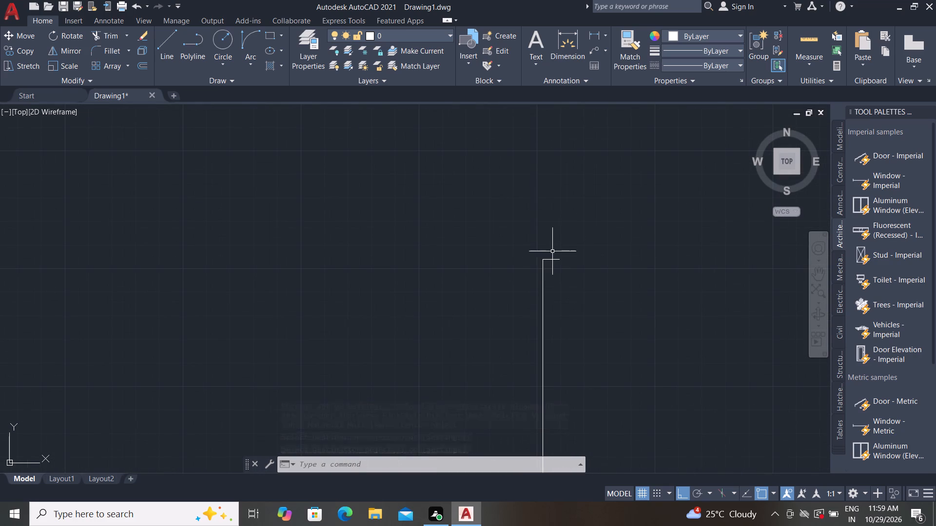
left_click(553, 259)
left_click(558, 261)
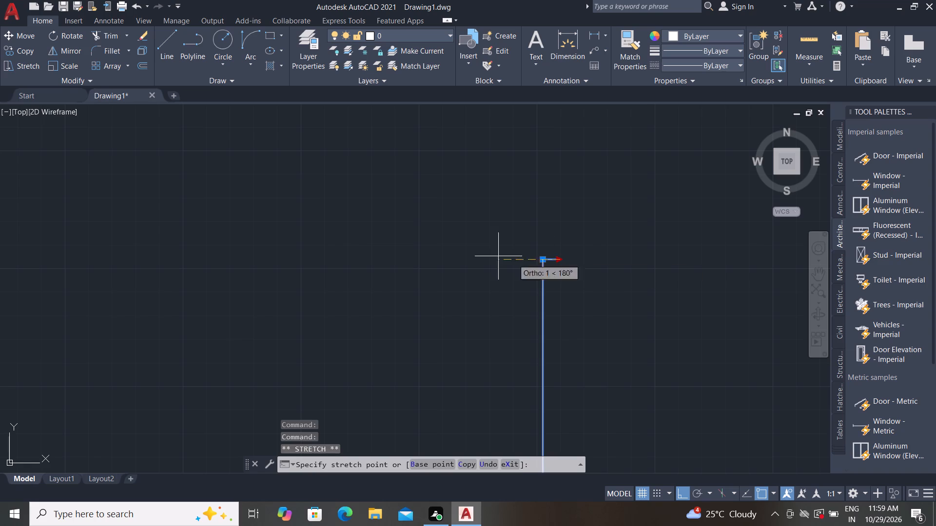
left_click(304, 245)
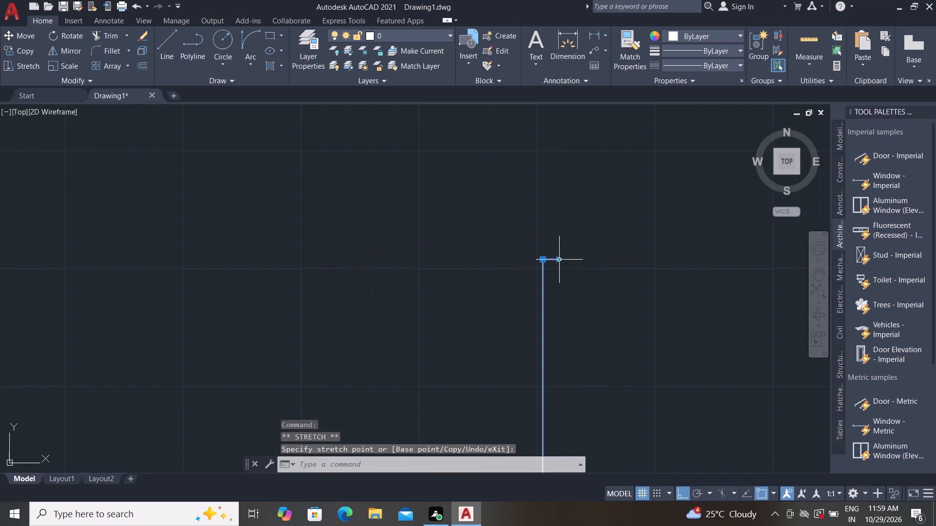
left_click(557, 262)
left_click(360, 251)
left_click(557, 260)
scroll(552, 252, "down", 1)
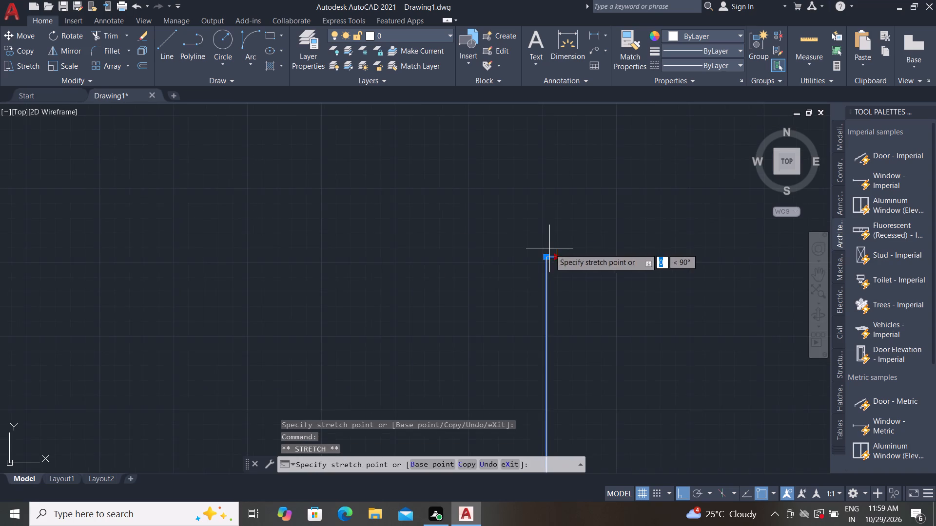
scroll(549, 248, "down", 6)
left_click(622, 275)
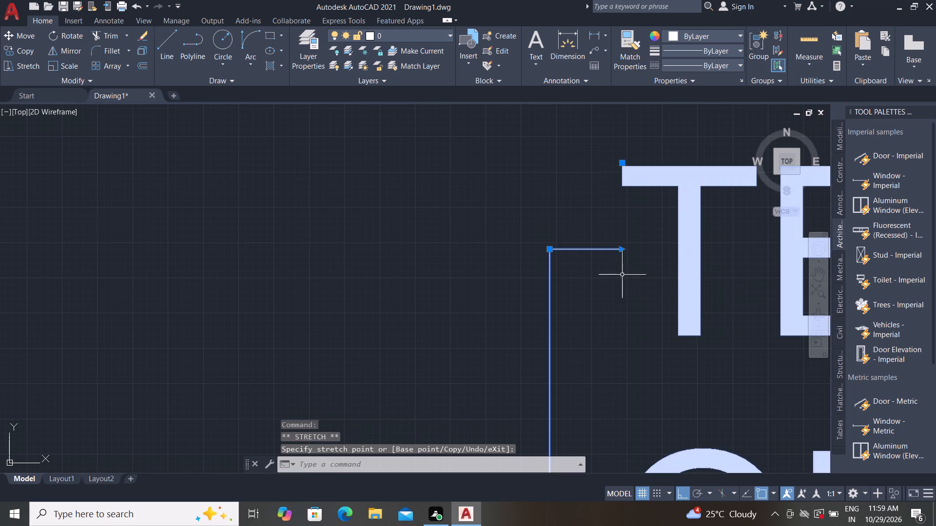
scroll(578, 270, "down", 4)
scroll(483, 234, "down", 1)
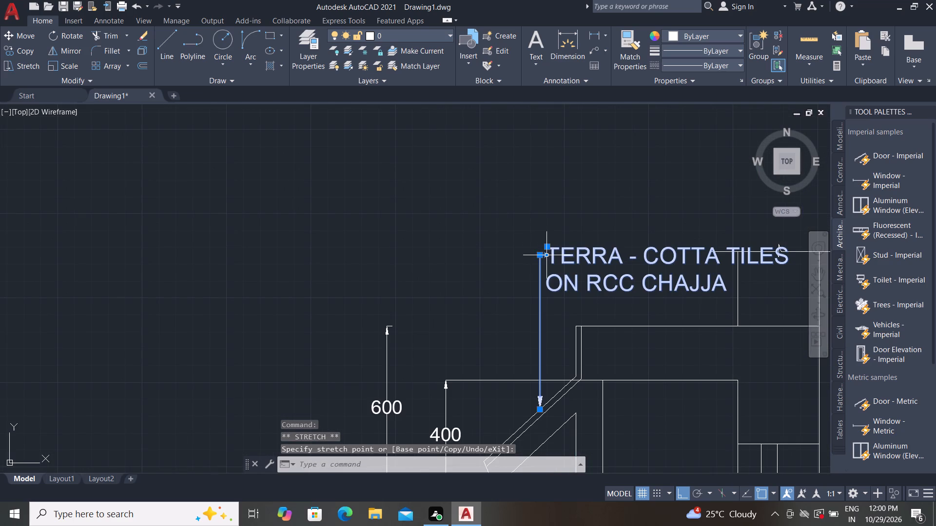
left_click(548, 253)
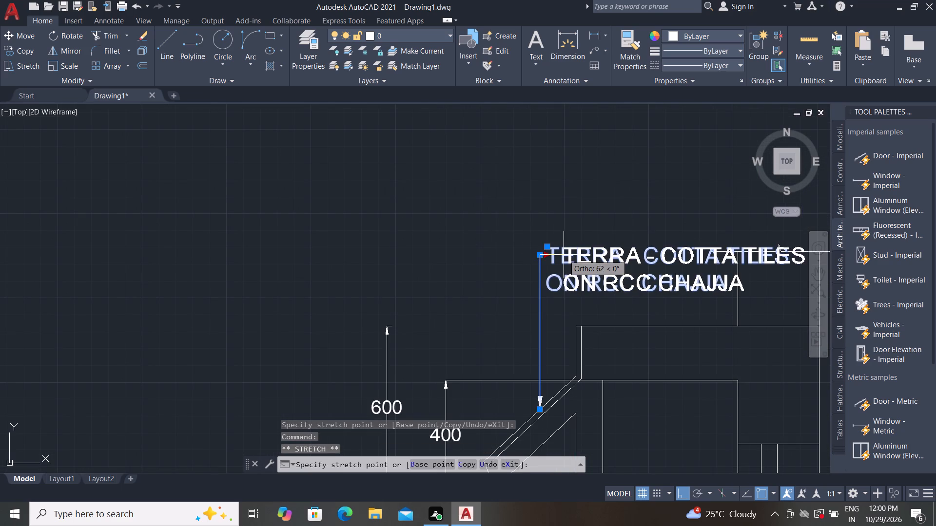
left_click(564, 255)
Stretch the chajja leader's landing and text vertically upward, placing the note above the section's upper break line.
scroll(515, 236, "down", 2)
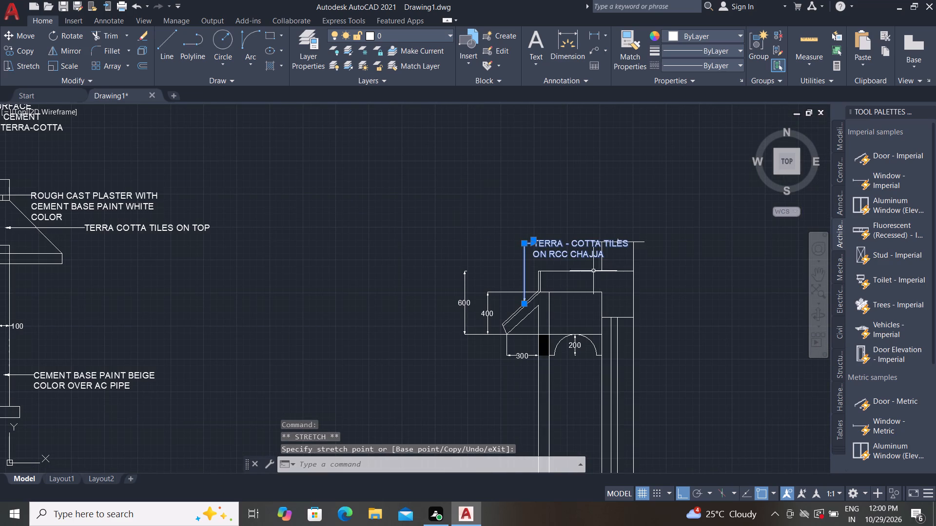
scroll(529, 261, "up", 3)
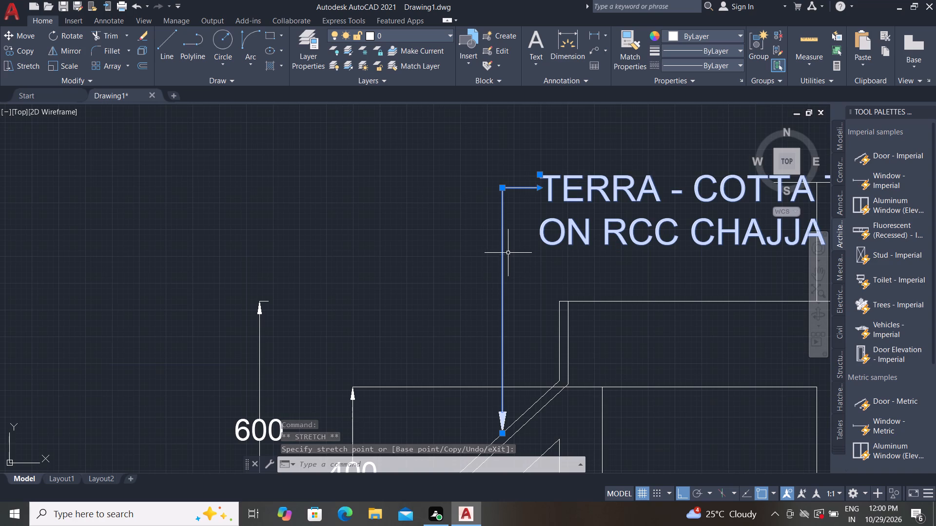
left_click(502, 250)
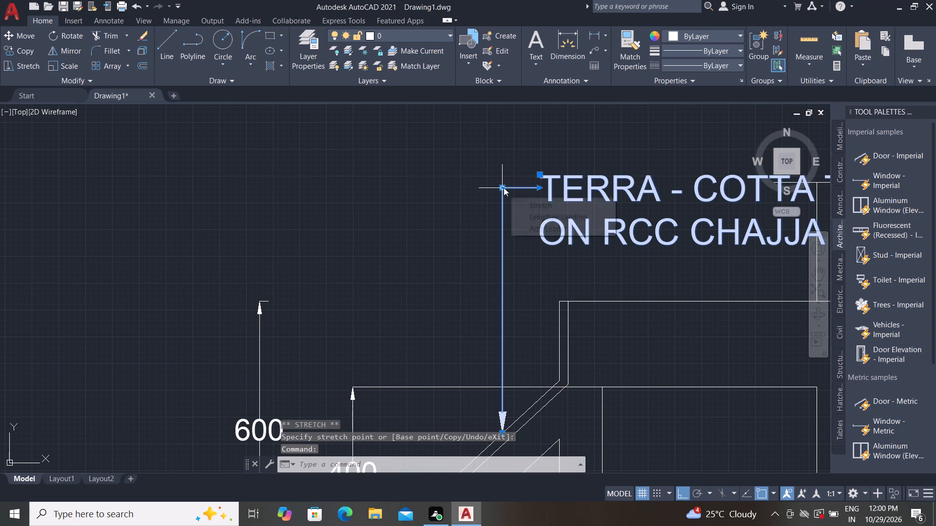
left_click(504, 187)
scroll(499, 188, "down", 2)
scroll(489, 250, "down", 3)
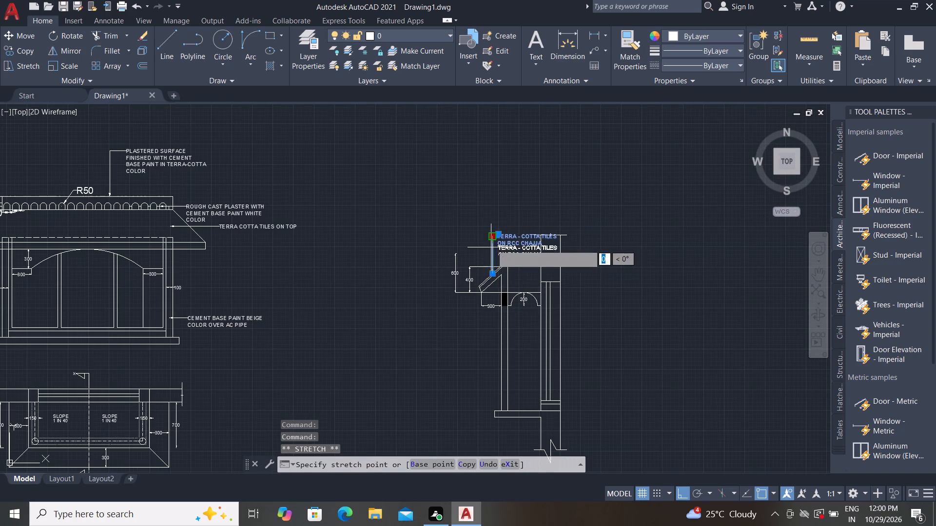
left_click(498, 210)
scroll(527, 232, "up", 1)
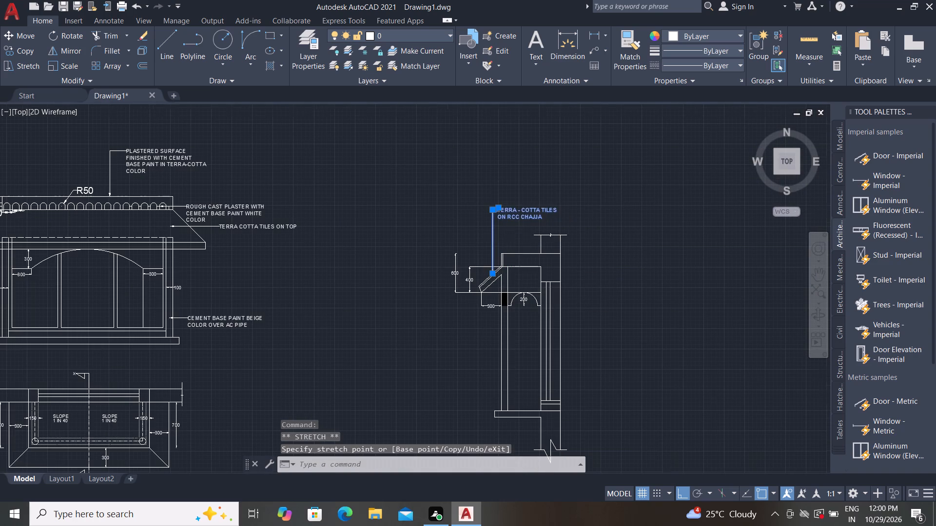
Add a horizontal multileader about 1179 long from the vertical line behind the chajja past the wall, reading "CEMENT BASE PAINT IN" / "TERRA-COTTA COLOUR ALL" / "ROUND".
scroll(527, 232, "up", 1)
key("Escape")
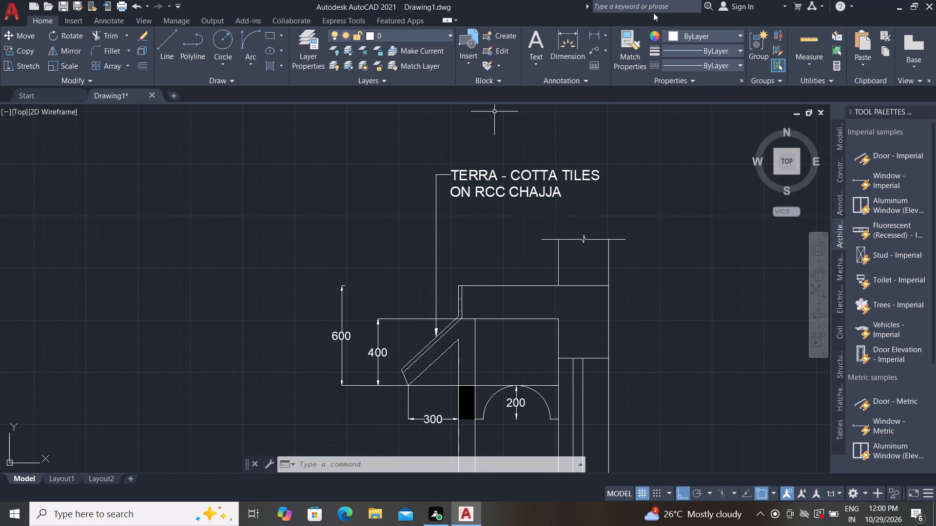
left_click(592, 49)
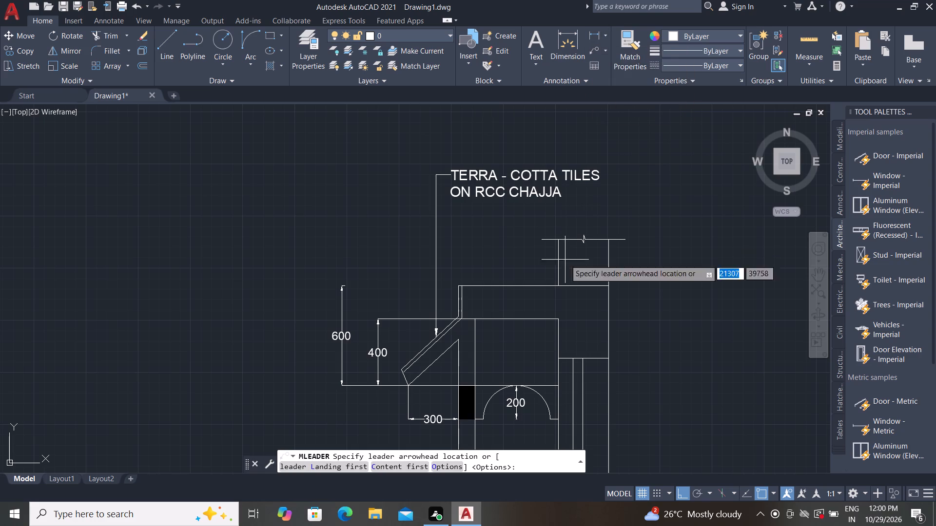
left_click(475, 338)
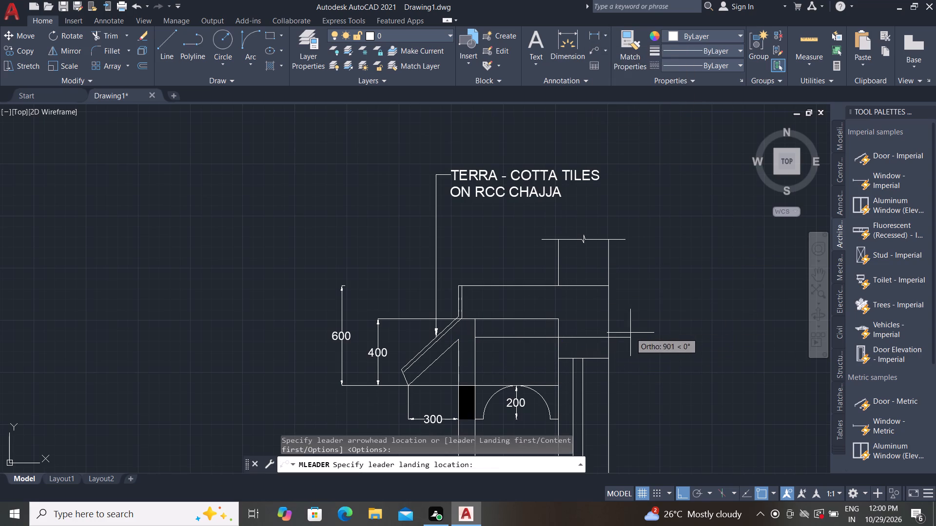
left_click(672, 345)
key("c")
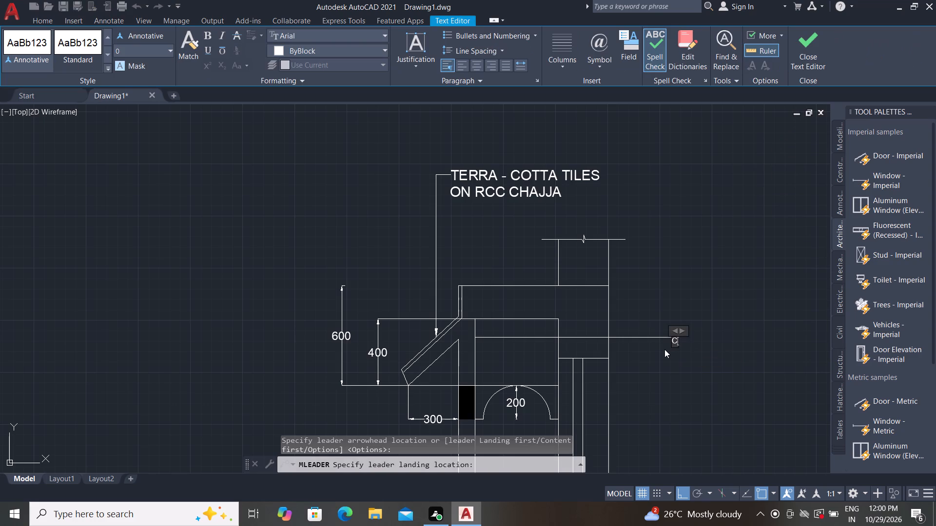
type("EMENT")
key("space")
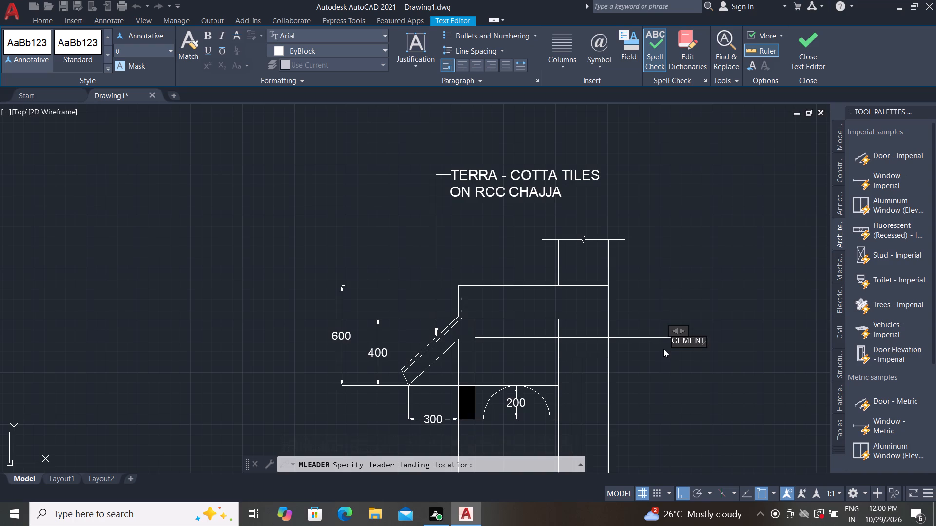
type("BASE")
key("space")
type("PAINT")
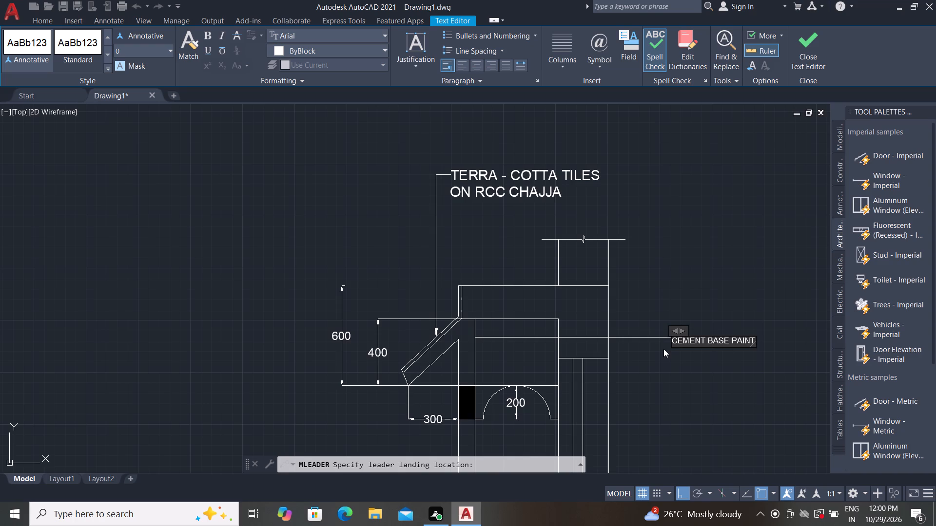
key("space")
type("IN")
key("Return")
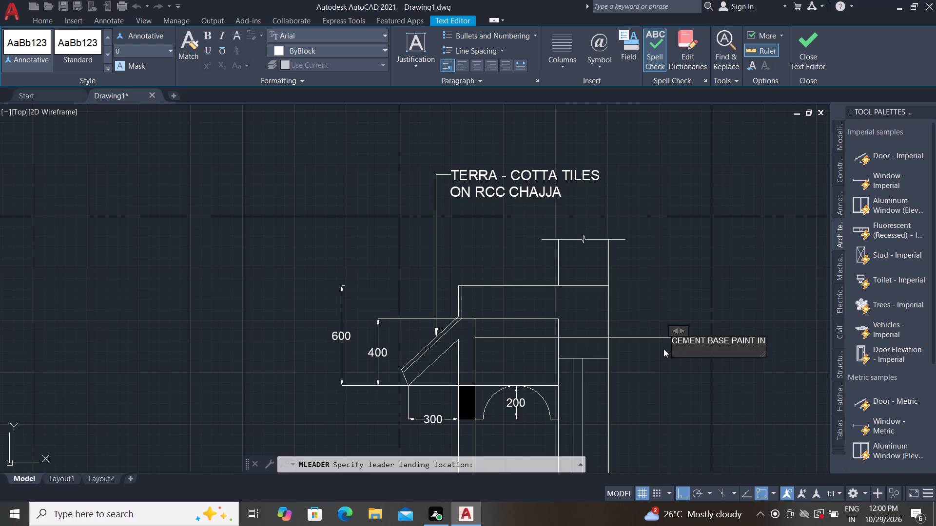
type("TERR")
key("a")
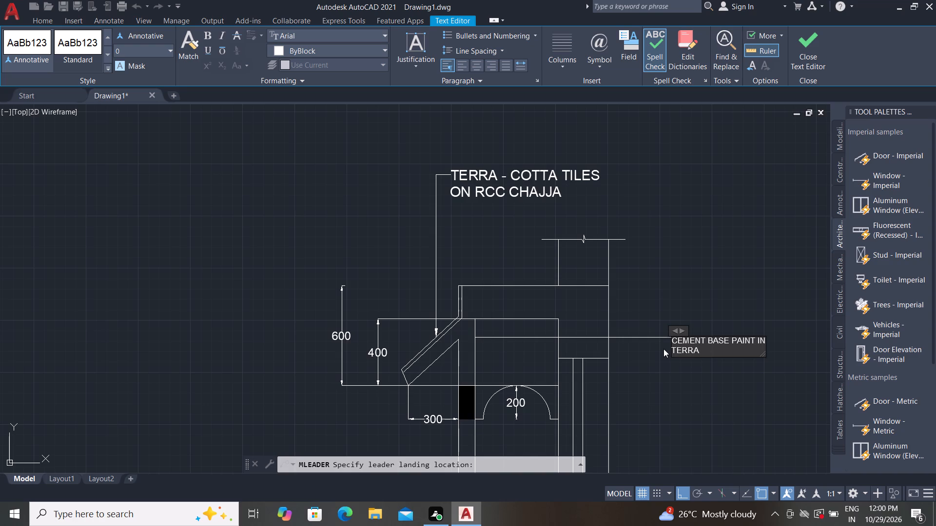
key("minus")
key("c")
key("o")
type("TT")
key("a")
key("space")
type("COLOUR")
key("space")
key("a")
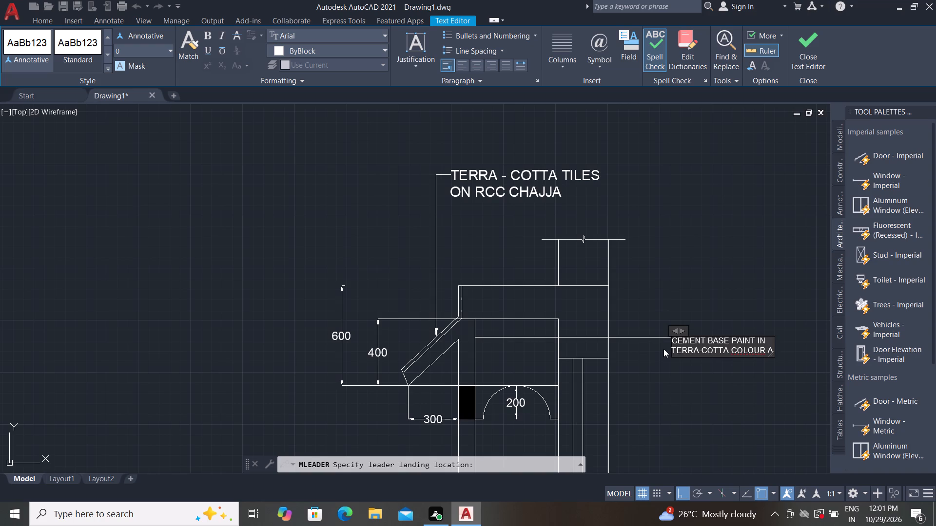
type("LL")
key("Return")
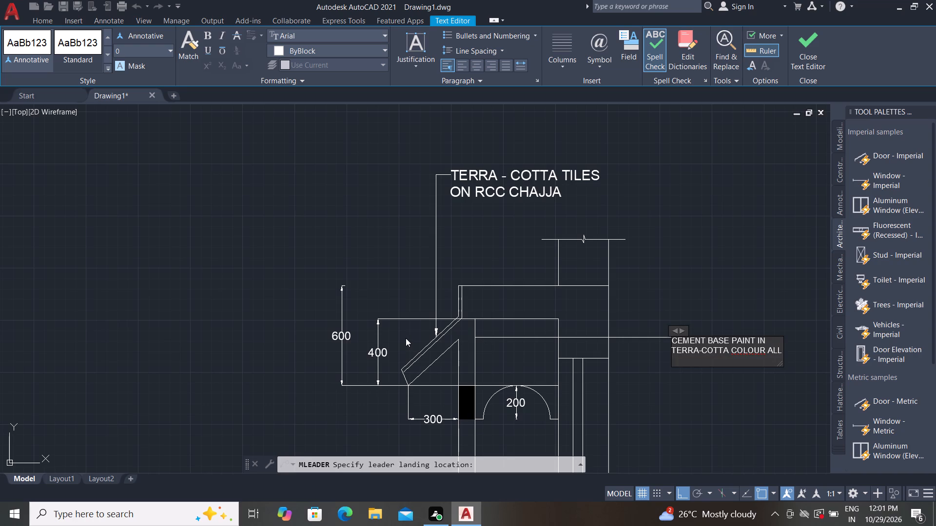
key("r")
type("OUND")
key("Return")
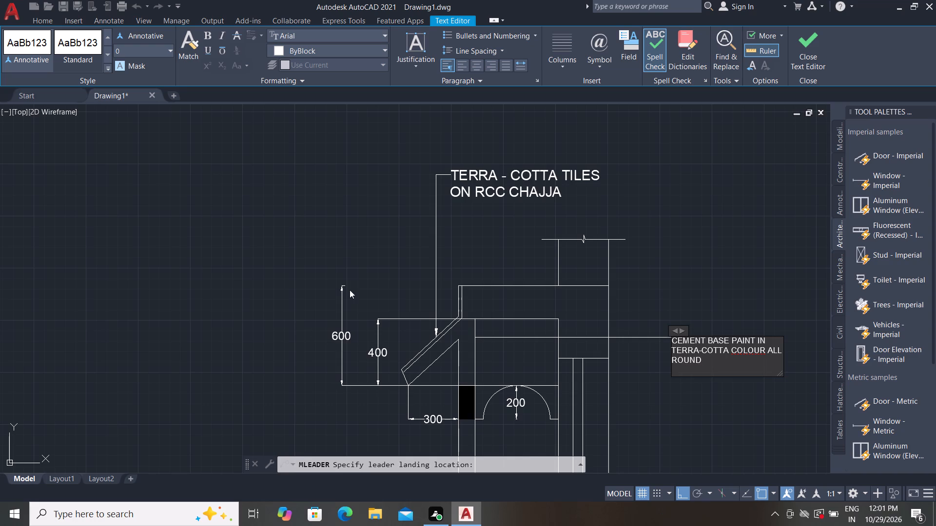
left_click(679, 290)
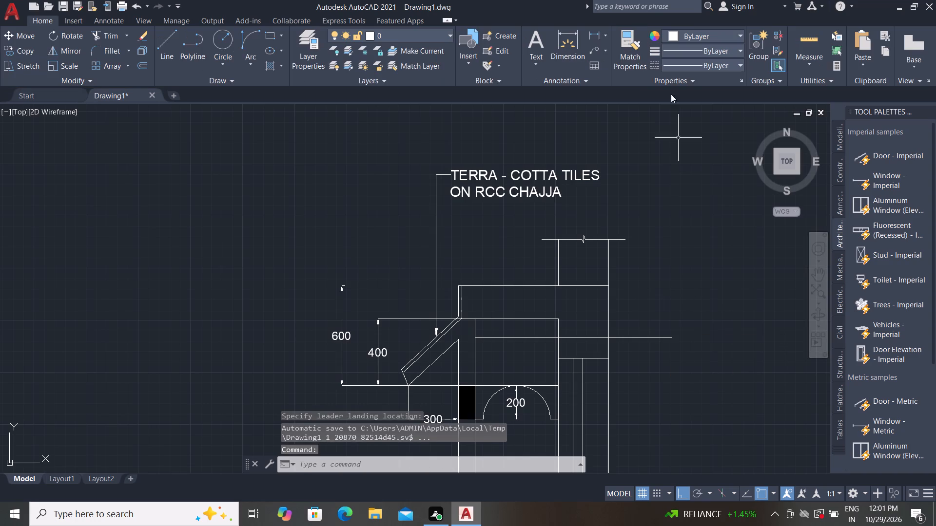
Match the new cement base paint leader's properties to the section's "TERRA - COTTA TILES ON RCC CHAJJA" leader.
left_click(629, 47)
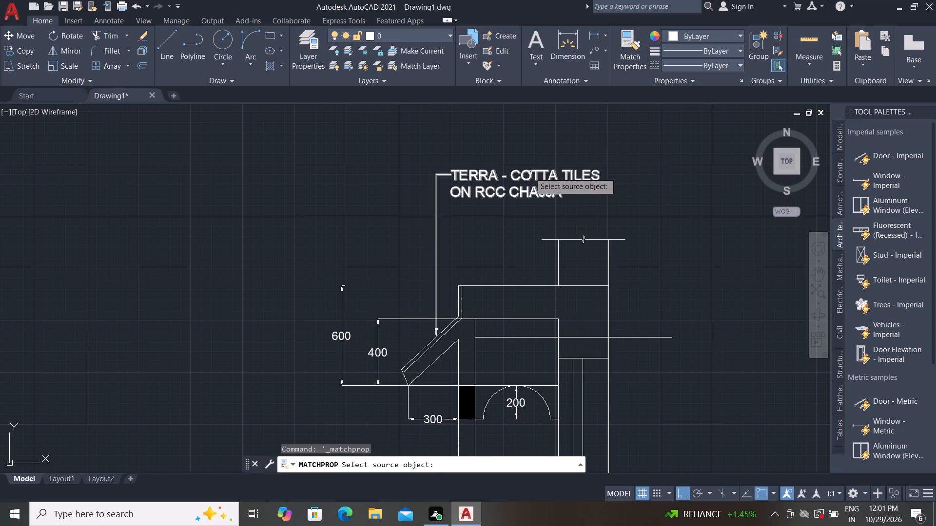
left_click(530, 172)
left_click(628, 337)
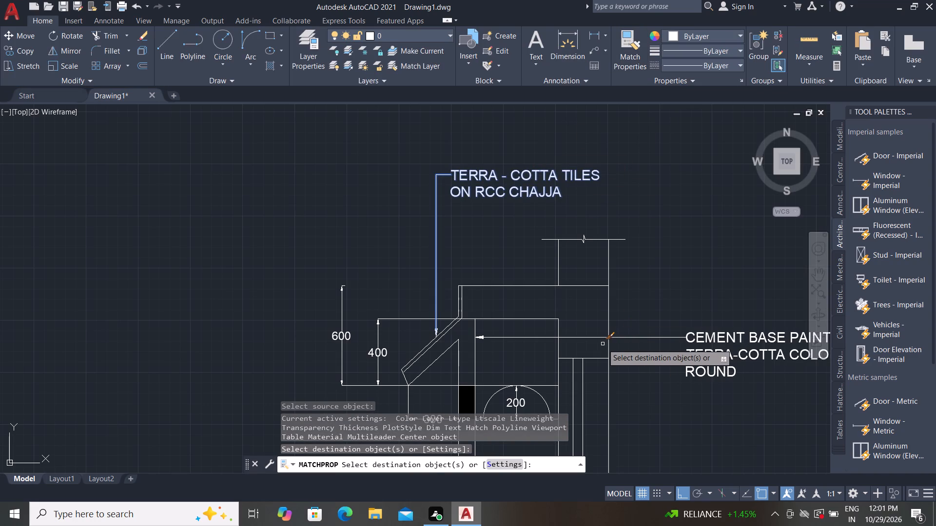
key("Escape")
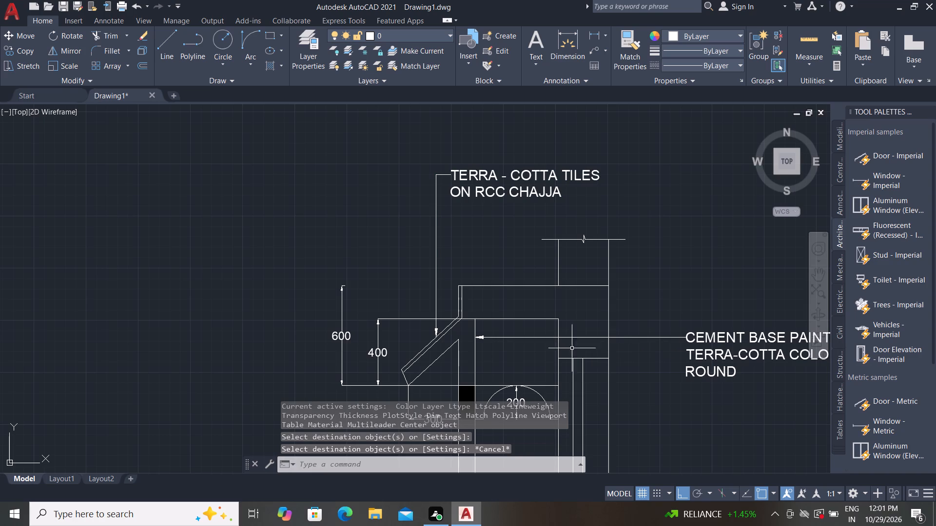
Add a horizontal multileader about 270 long from the lintel block above the window frame to outside the wall, with the text "RCC LINTEL".
left_click(587, 52)
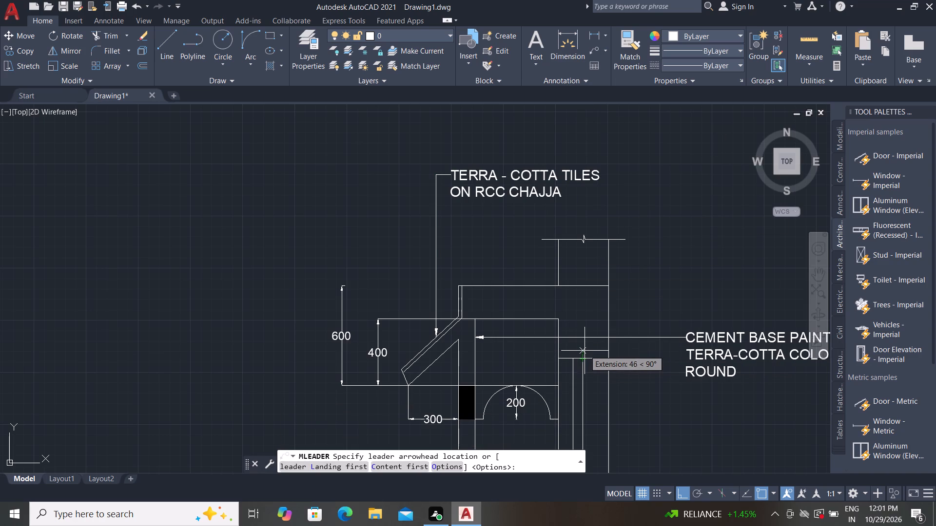
left_click(585, 349)
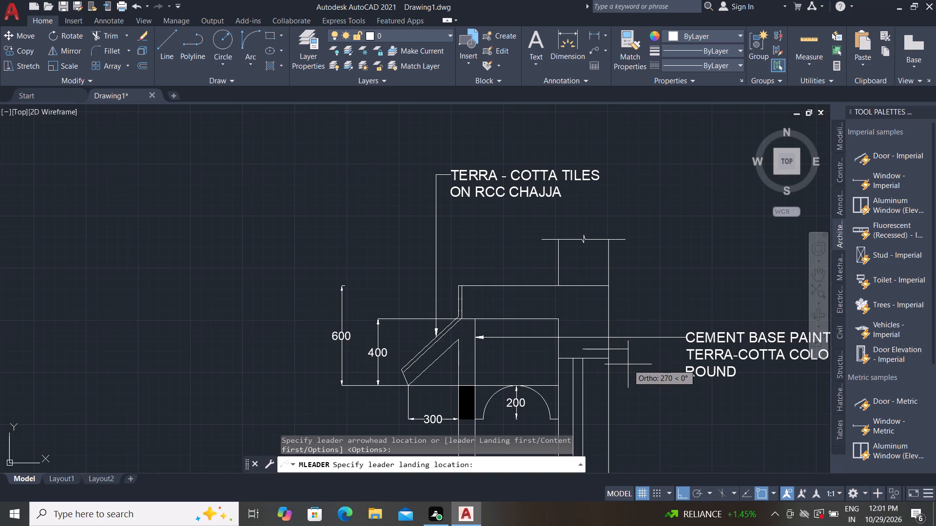
left_click(628, 365)
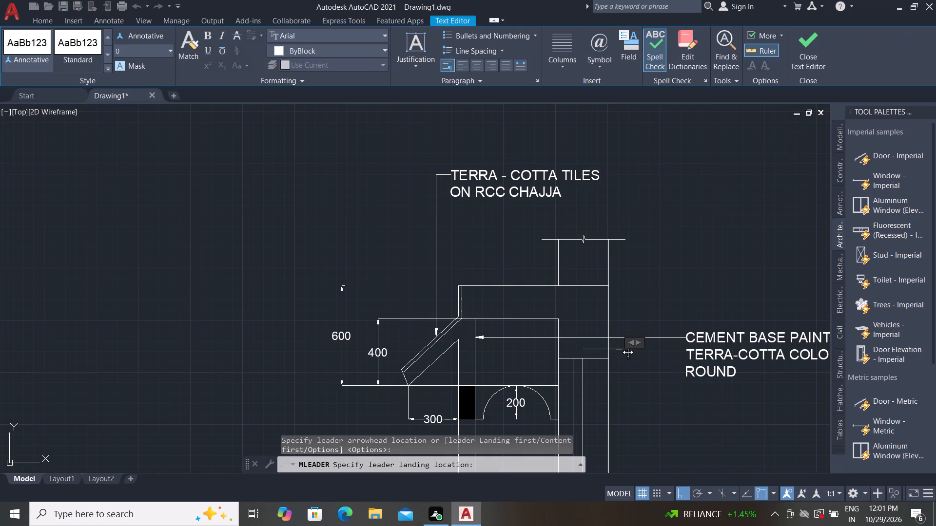
scroll(628, 348, "up", 7)
scroll(595, 373, "up", 2)
scroll(586, 427, "up", 1)
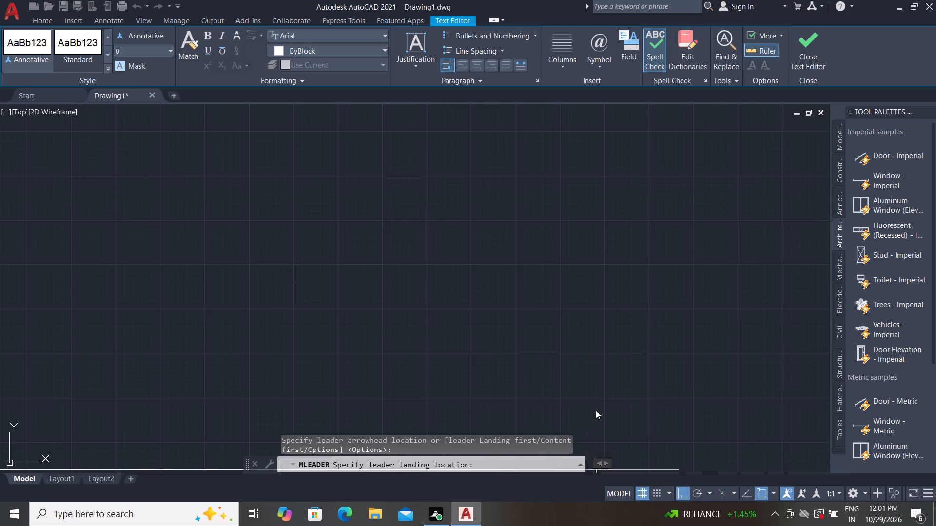
scroll(596, 410, "down", 5)
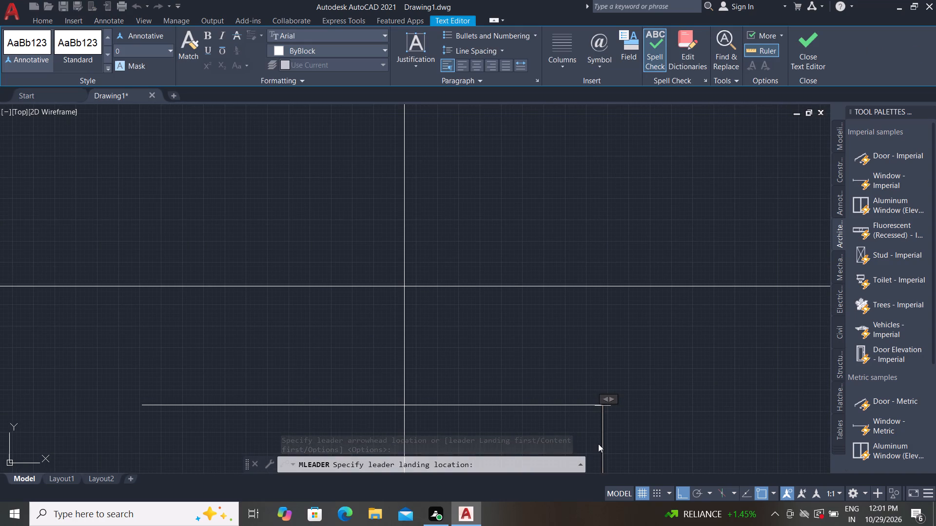
type("RCC")
key("space")
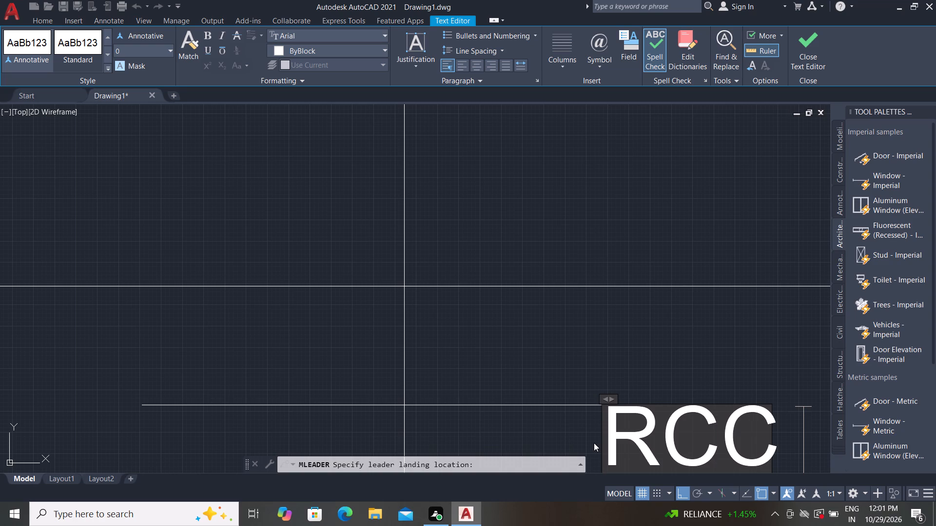
type("LINTE")
key("l")
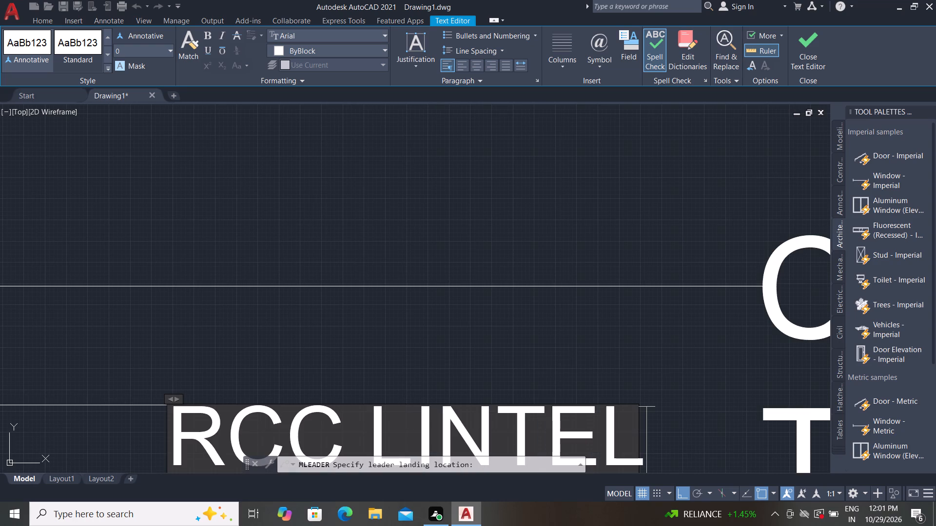
left_click(545, 355)
Match the "RCC LINTEL" leader's properties to the section's cement base paint leader.
scroll(441, 281, "down", 4)
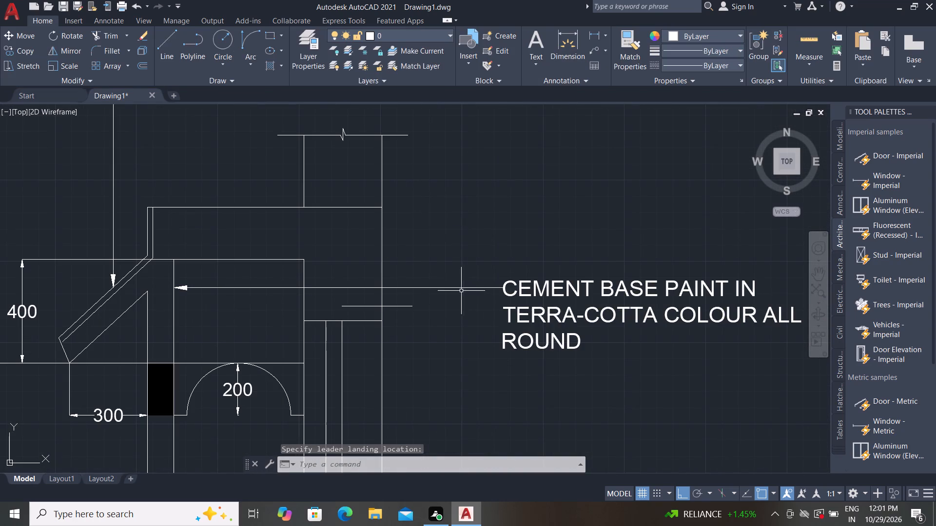
left_click(628, 55)
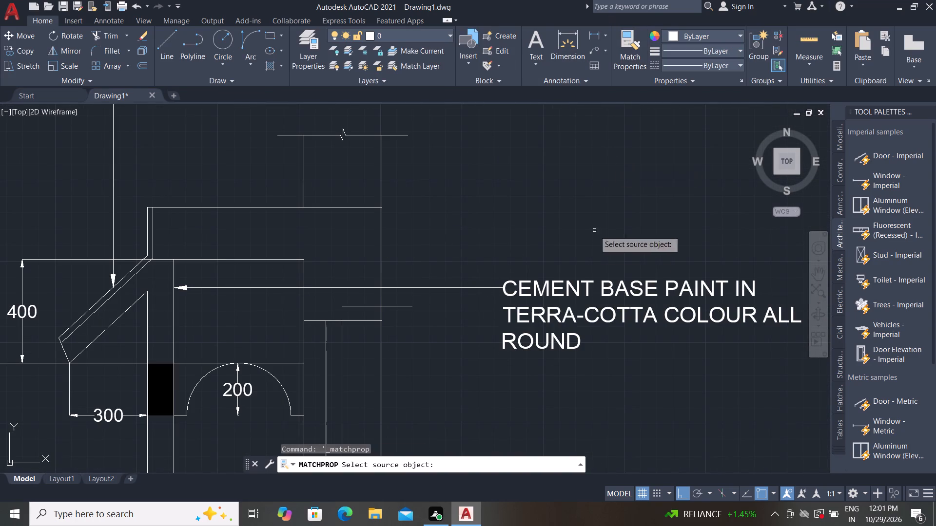
left_click(539, 314)
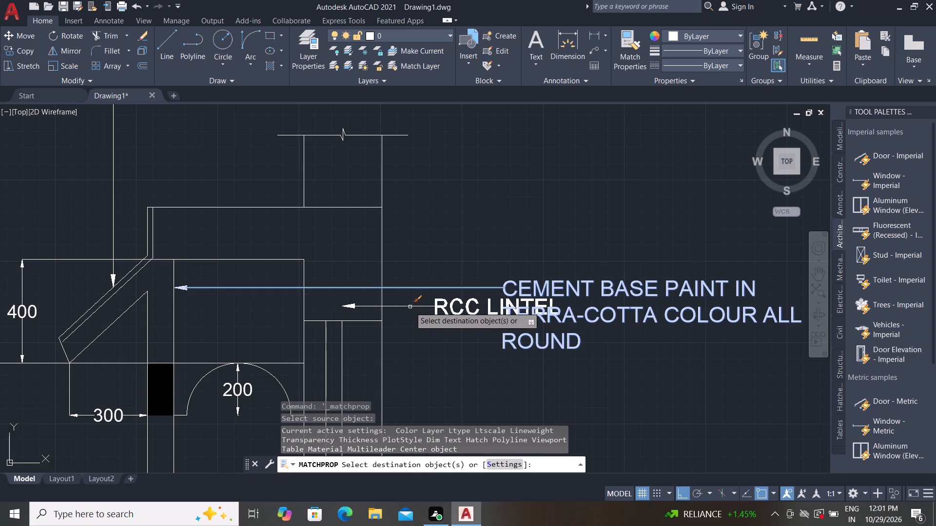
left_click(410, 306)
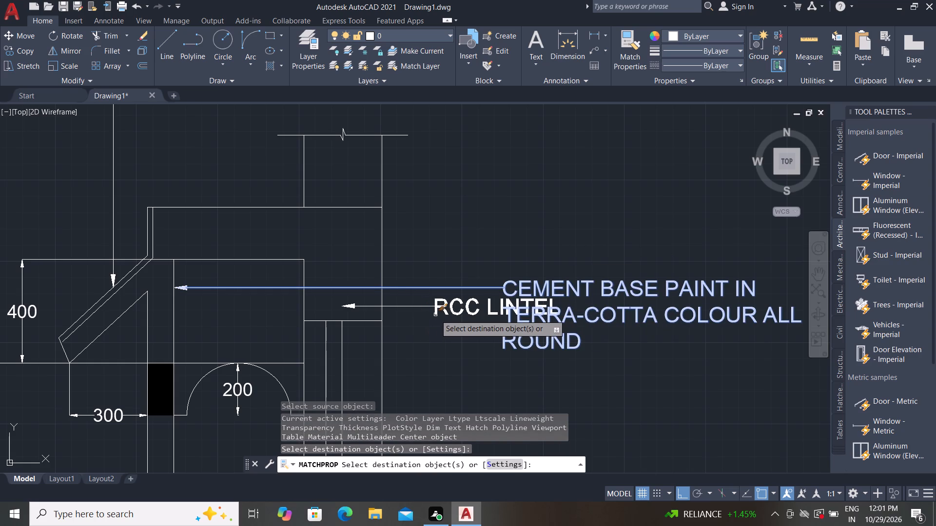
Stretch the elbow of the "RCC LINTEL" leader straight down about 464, keeping its arrowhead on the lintel.
key("Escape")
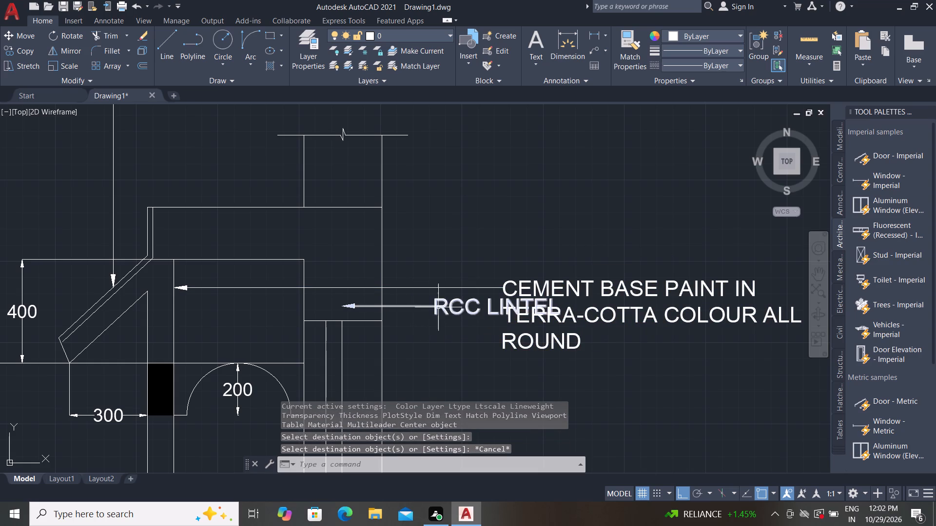
left_click(441, 306)
scroll(424, 306, "up", 3)
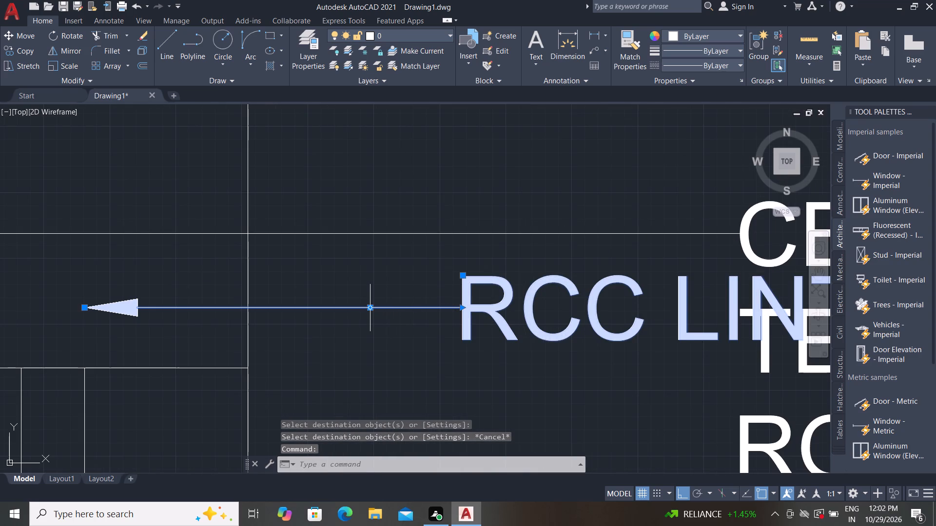
left_click(371, 308)
scroll(368, 312, "down", 4)
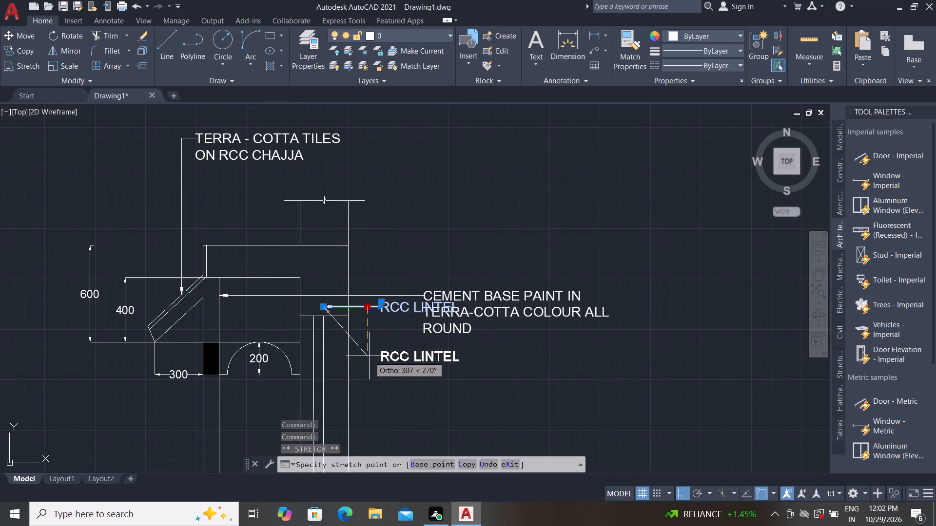
left_click(387, 383)
Lengthen the "RCC LINTEL" leader's horizontal landing away from the wall until its text lines up beneath the cement base paint note.
scroll(365, 385, "up", 3)
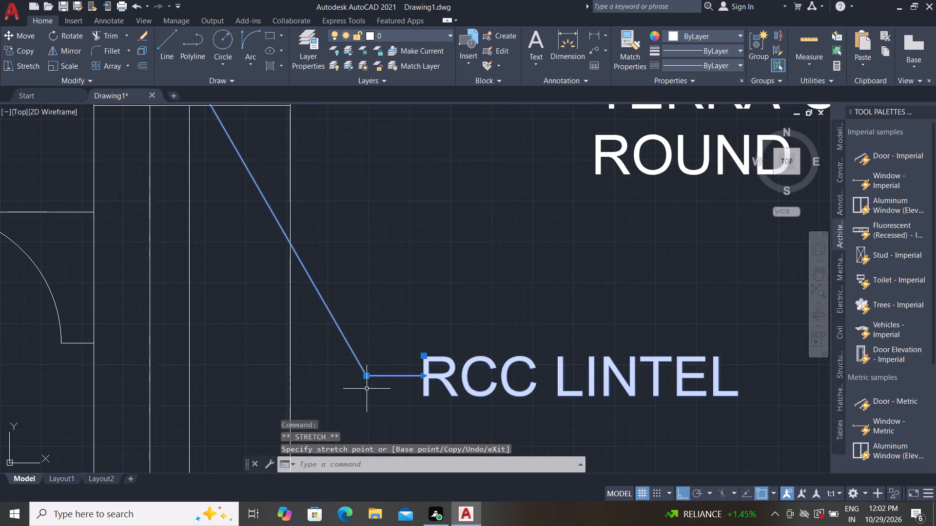
left_click(421, 376)
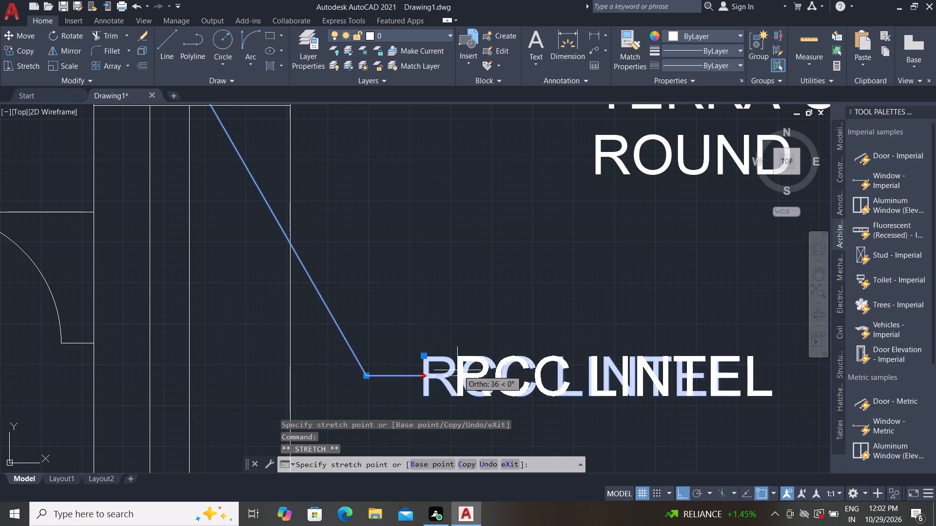
left_click(514, 369)
scroll(488, 357, "down", 3)
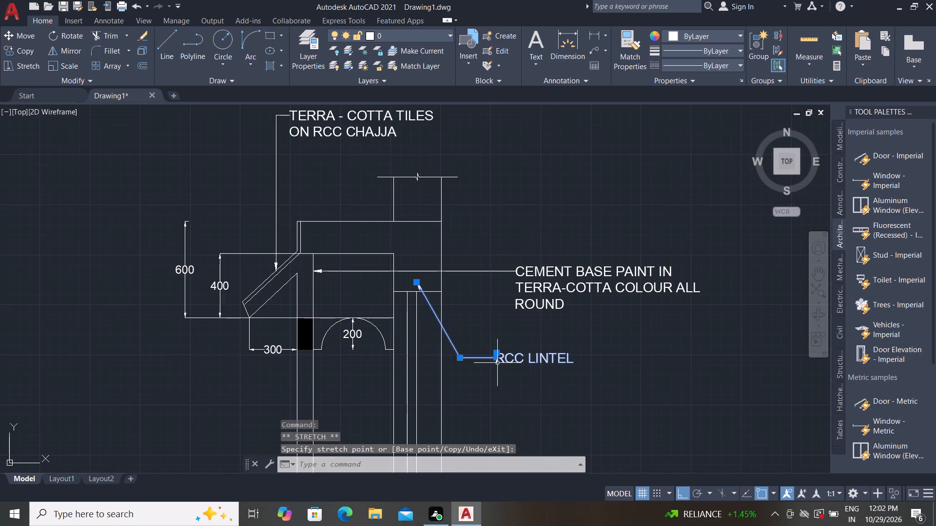
left_click(496, 358)
left_click(522, 361)
scroll(495, 359, "up", 3)
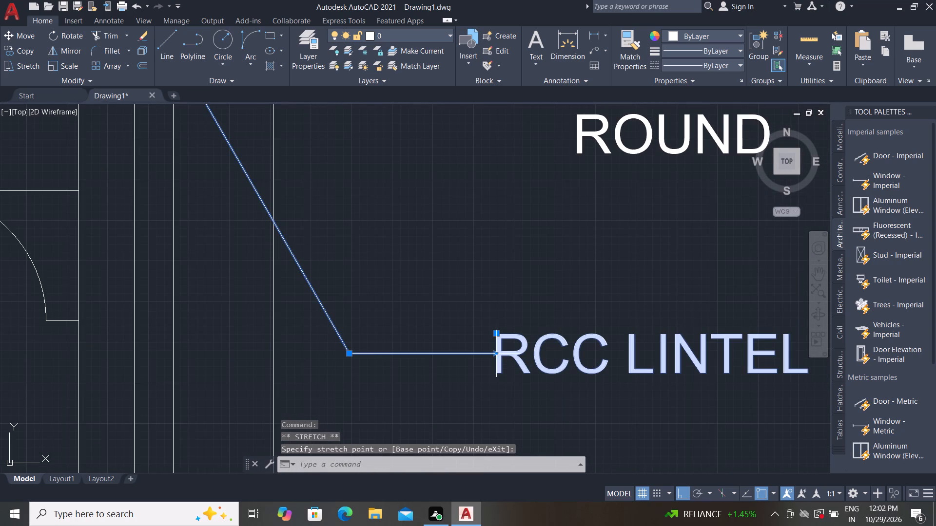
left_click(495, 354)
scroll(491, 352, "down", 2)
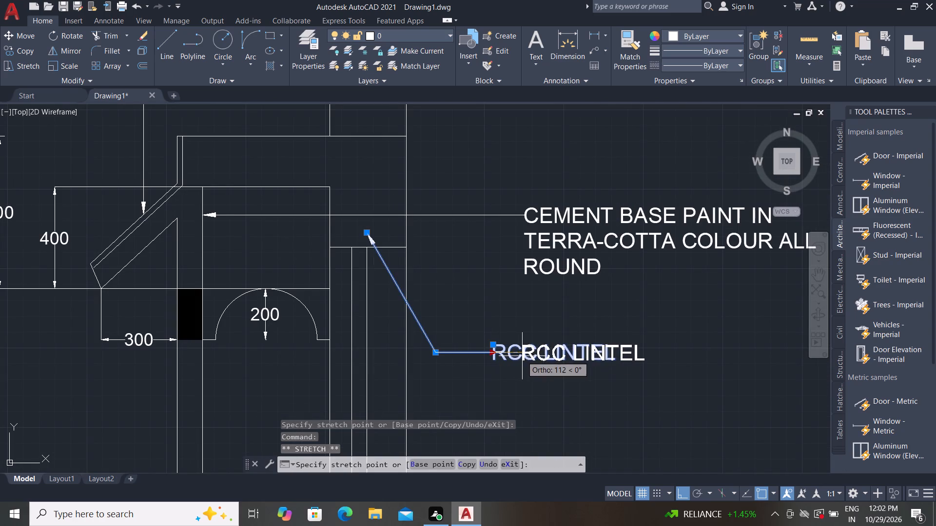
left_click(522, 356)
scroll(464, 359, "down", 1)
key("Escape")
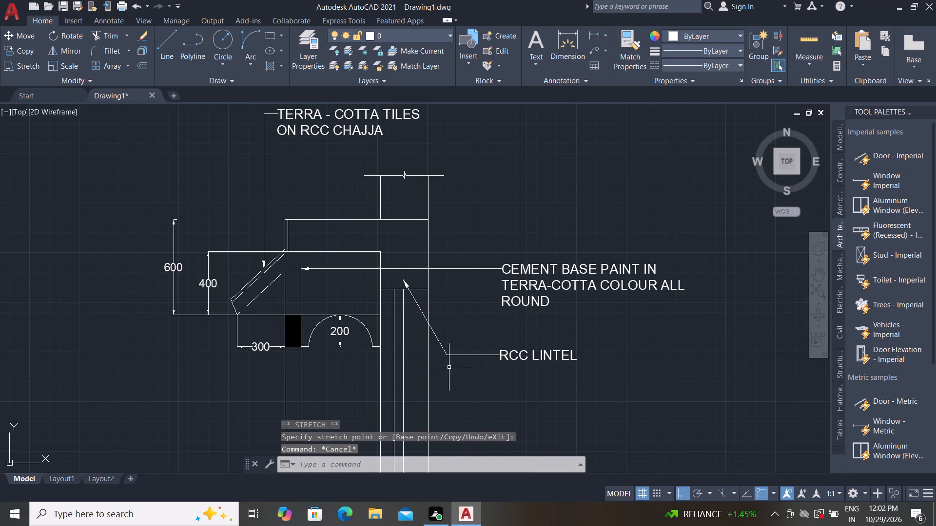
Add a horizontal multileader from the section's window frame line below the lintel to outside the wall, reading "WINDOW AS SPECIFIED".
scroll(436, 295, "down", 1)
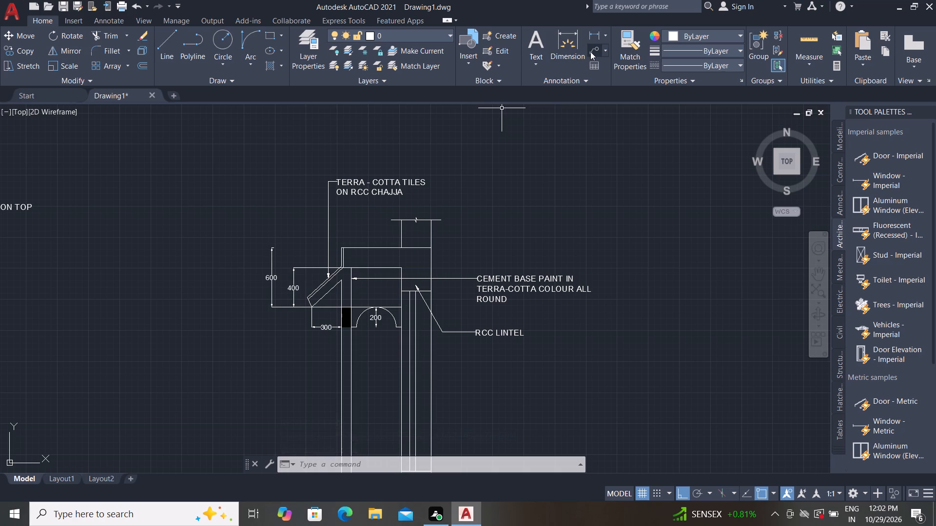
left_click(588, 52)
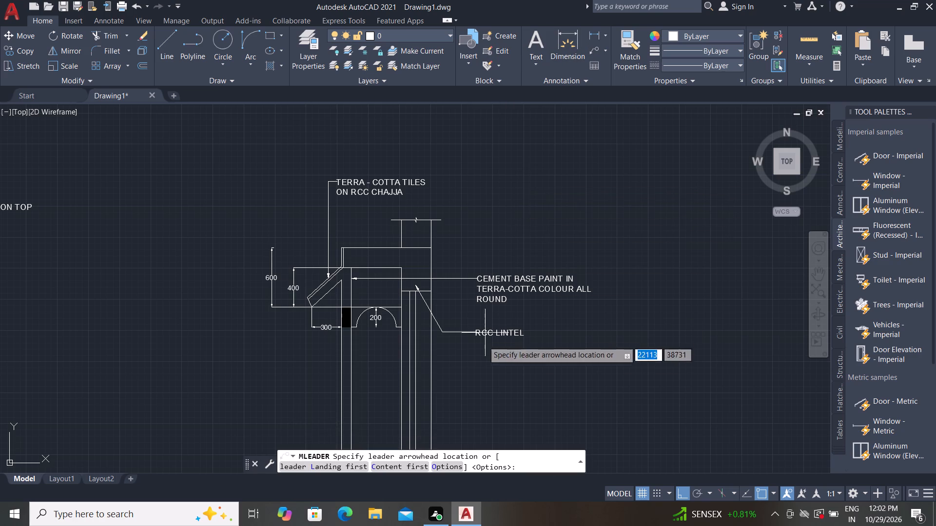
left_click(415, 396)
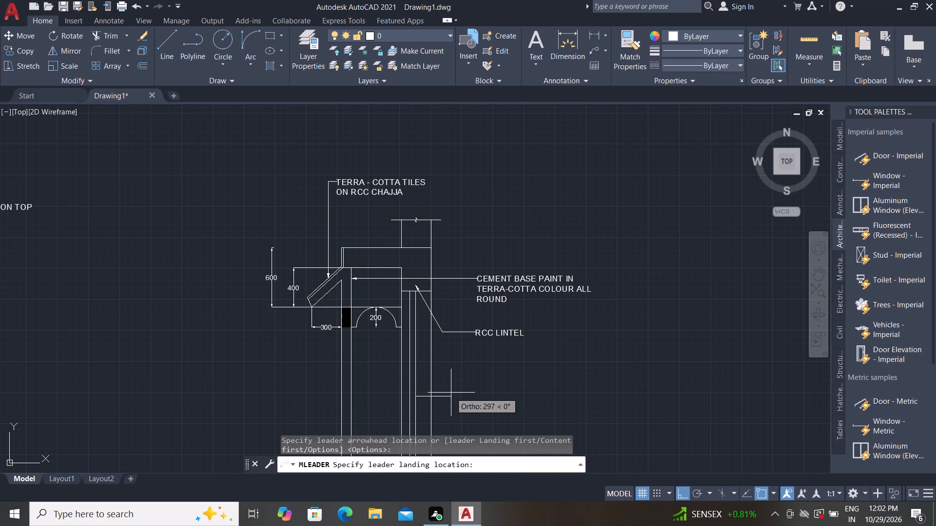
left_click(469, 396)
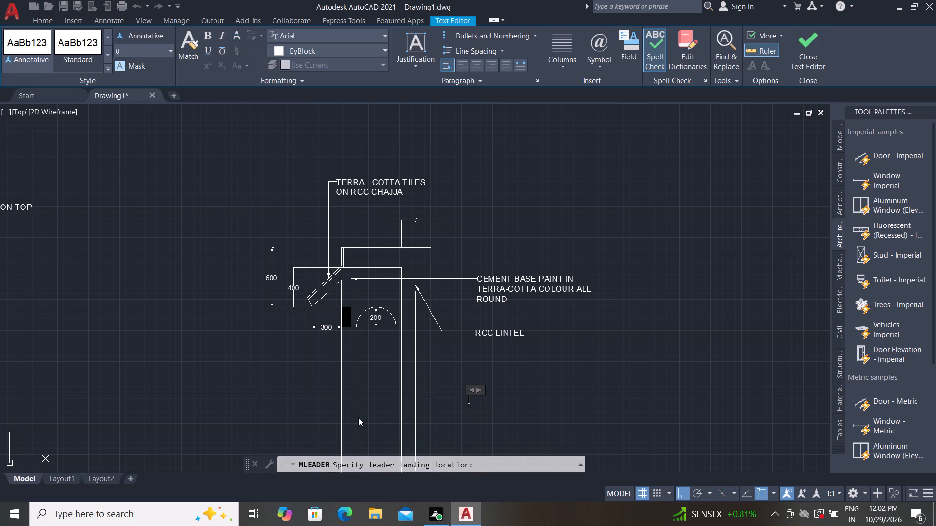
key("w")
type("INDO")
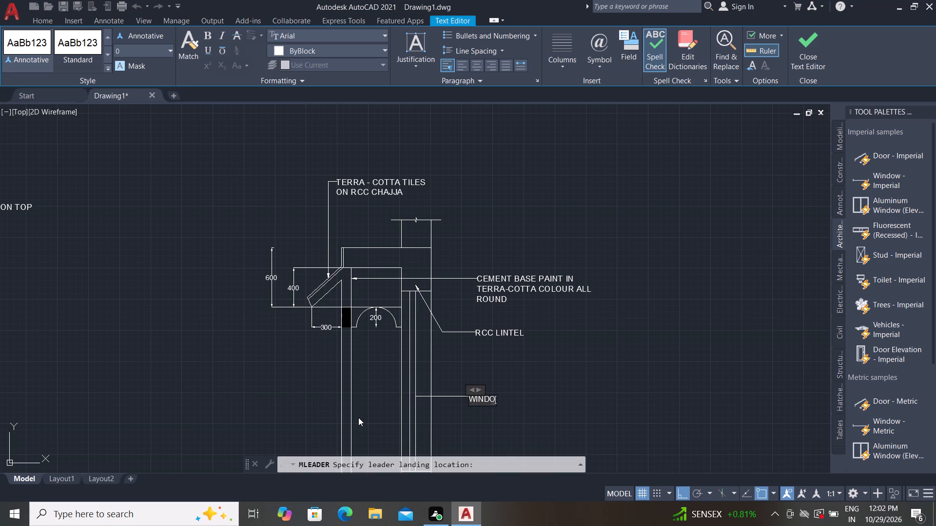
key("w")
key("space")
type("AS S")
type("PEC")
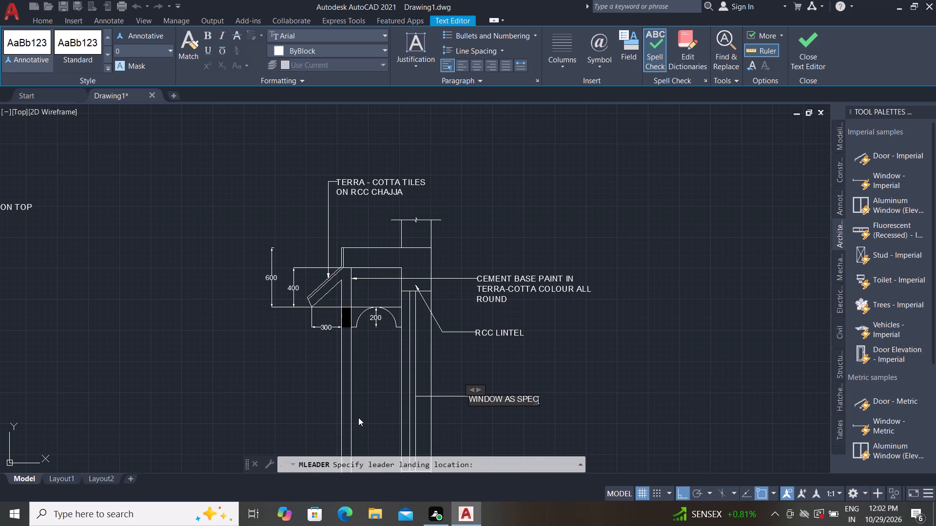
type("IFI")
type("ED")
left_click(507, 359)
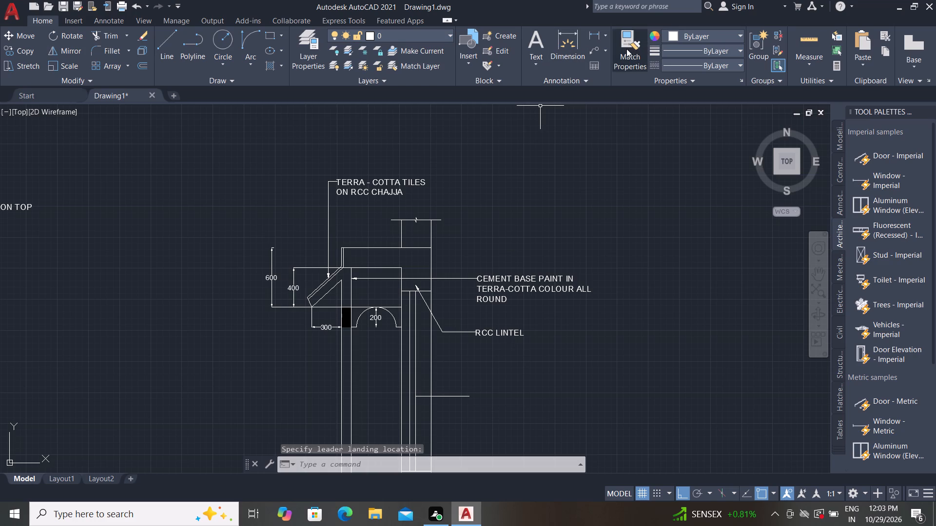
Match the "WINDOW AS SPECIFIED" leader's properties to the "RCC LINTEL" leader.
left_click(626, 49)
left_click(482, 333)
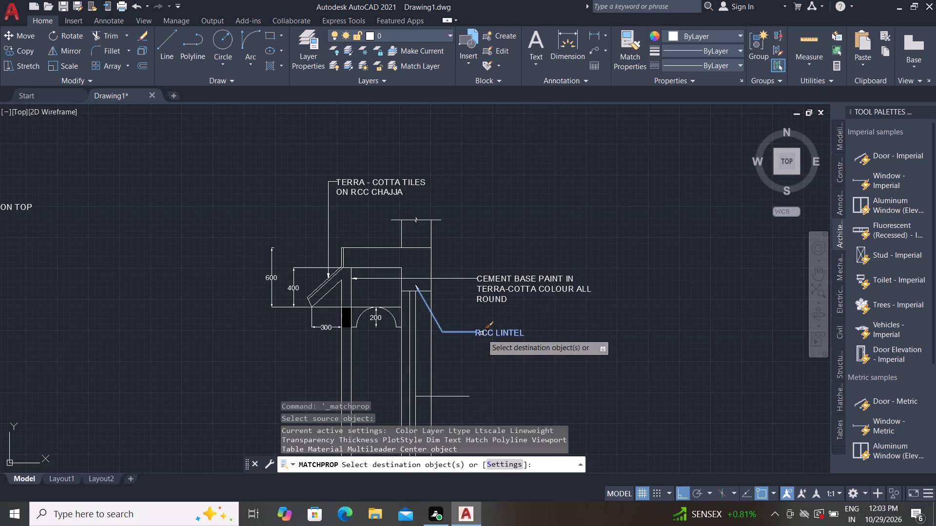
left_click(466, 396)
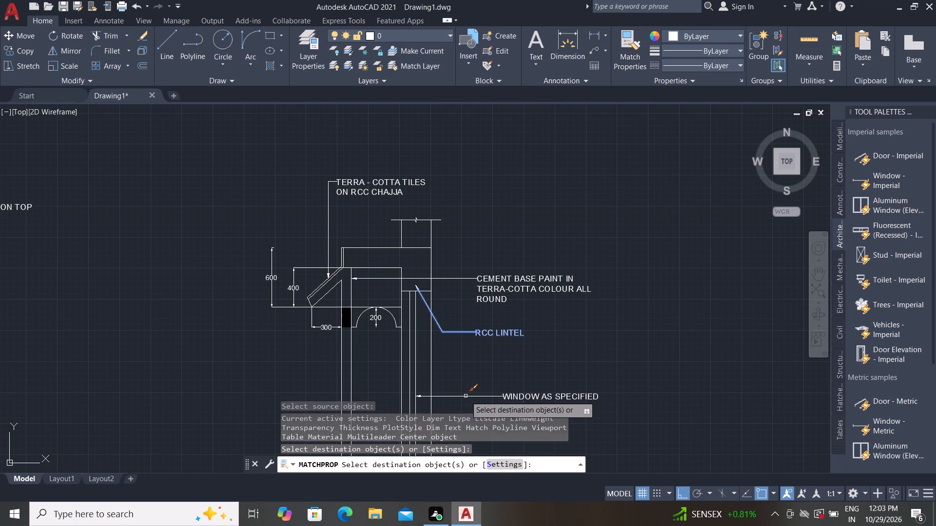
key("Escape")
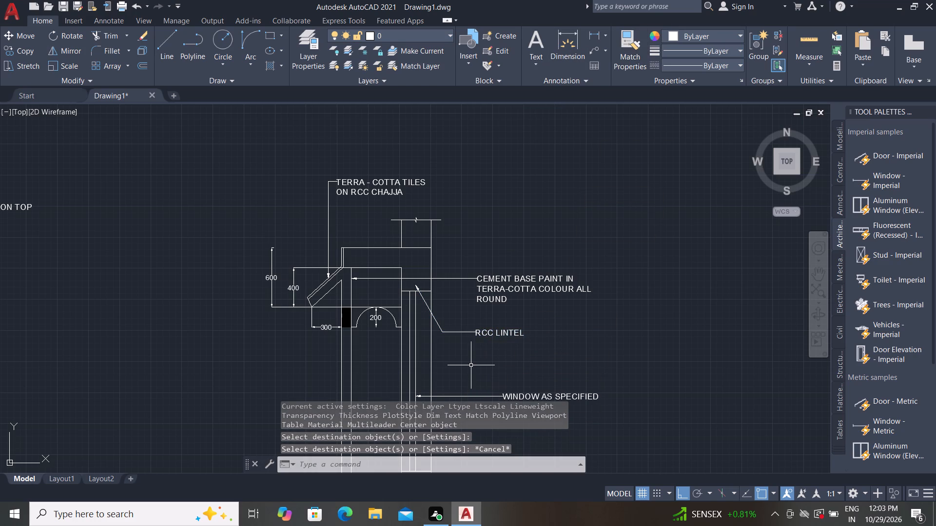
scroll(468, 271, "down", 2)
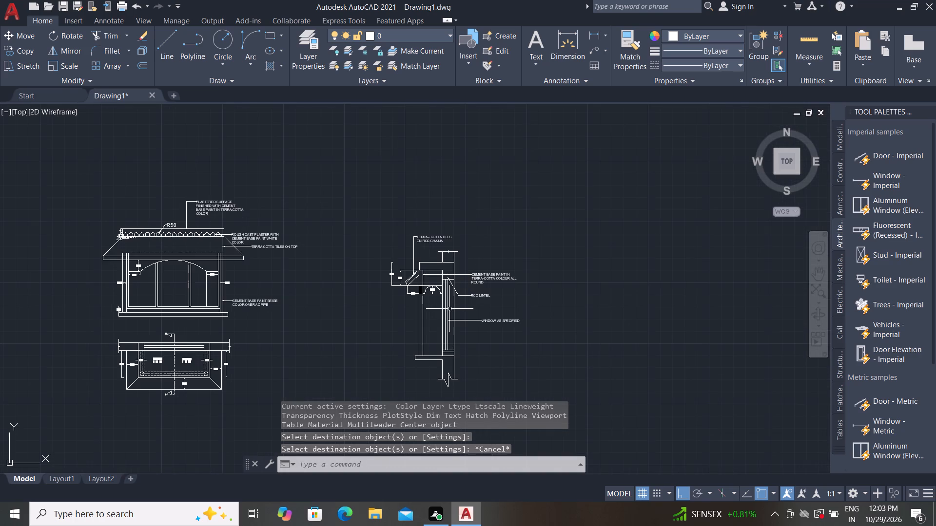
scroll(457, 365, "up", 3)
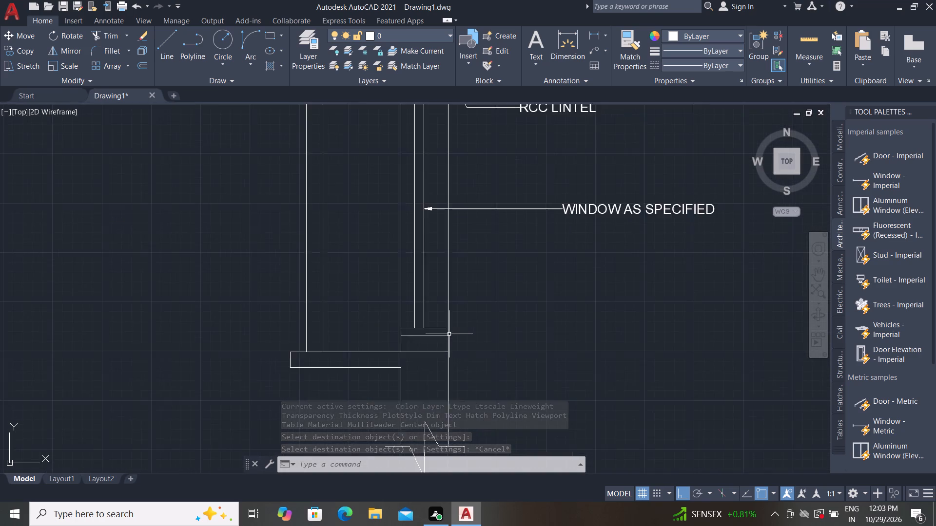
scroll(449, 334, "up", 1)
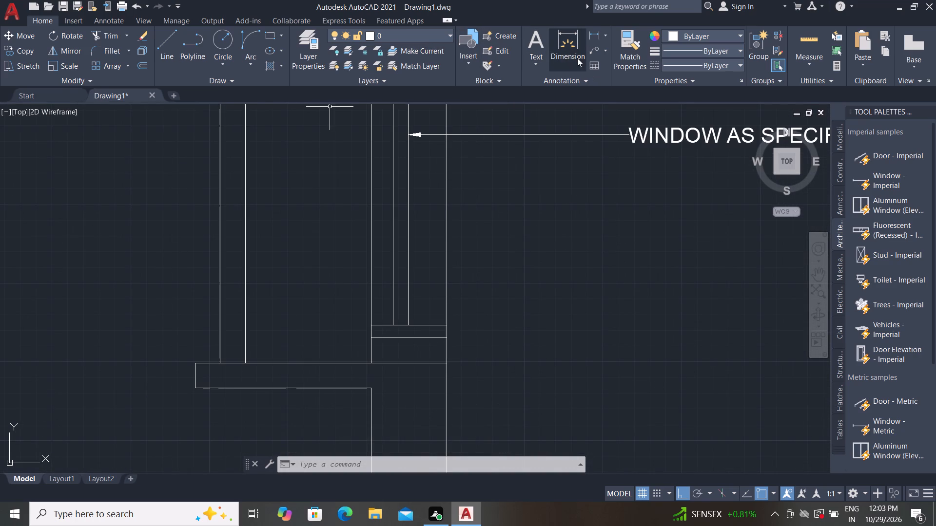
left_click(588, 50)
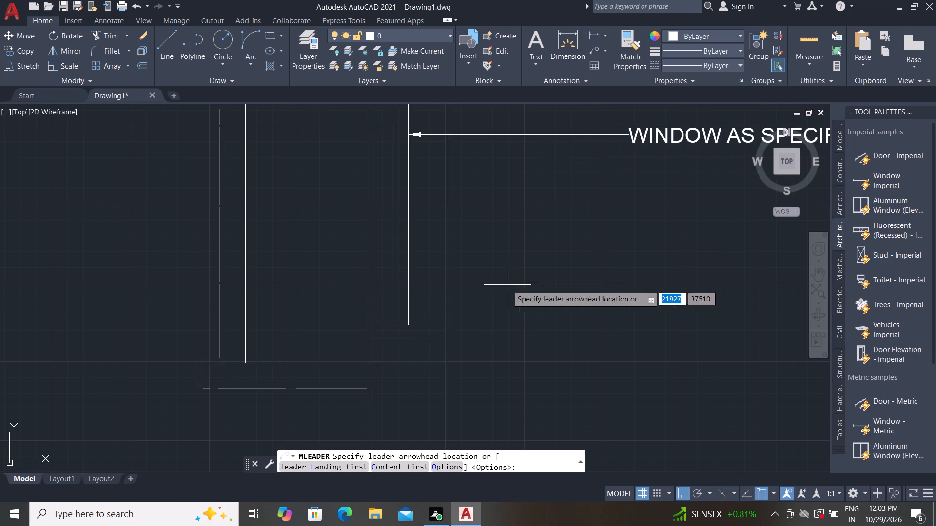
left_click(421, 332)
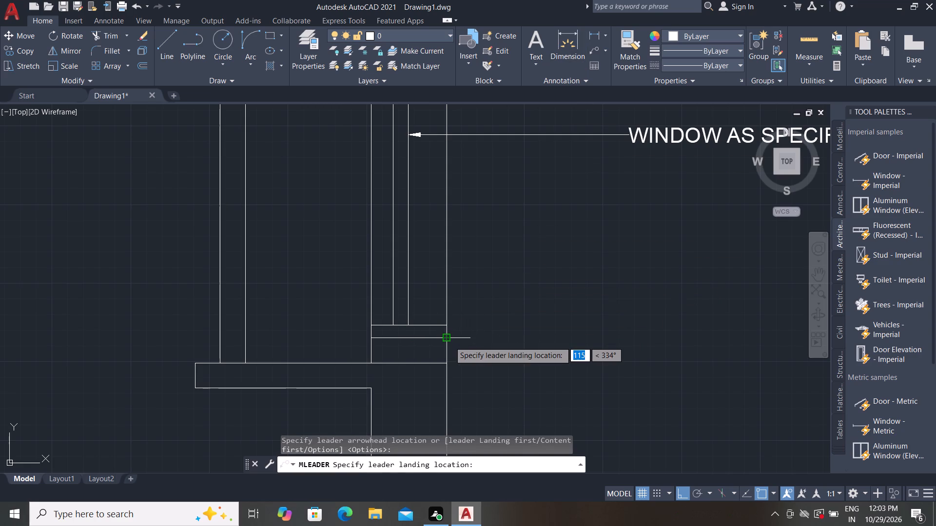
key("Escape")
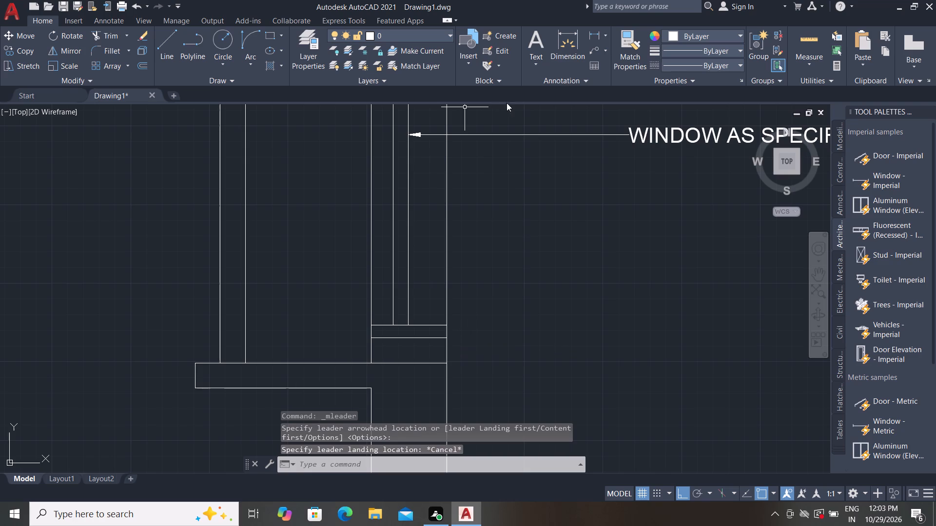
Add a horizontal multileader from the thin sill slab below the section's window frame to outside the wall, reading "STONE CILL".
left_click(593, 47)
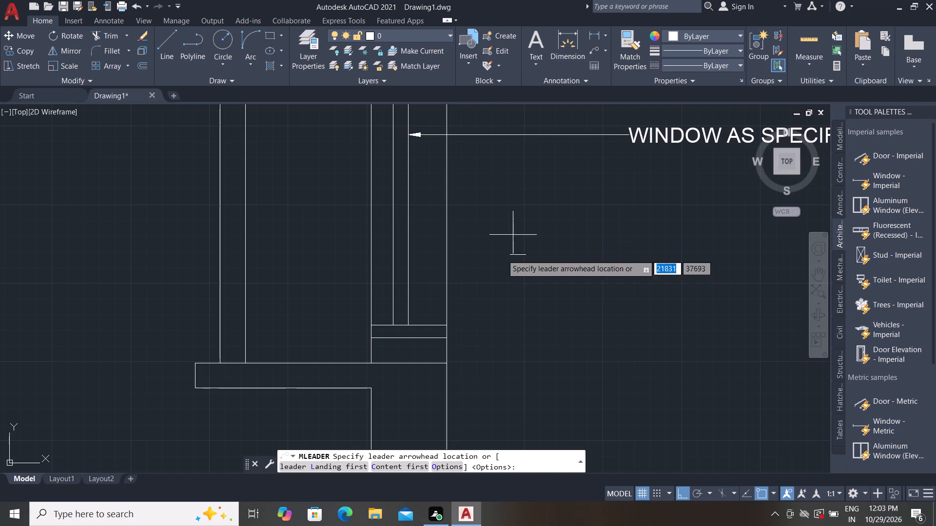
scroll(439, 353, "up", 2)
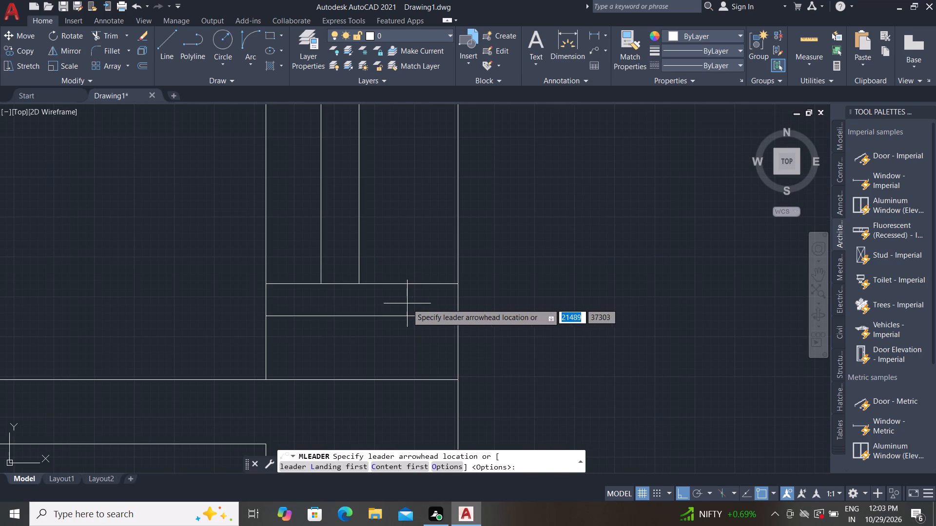
left_click(407, 303)
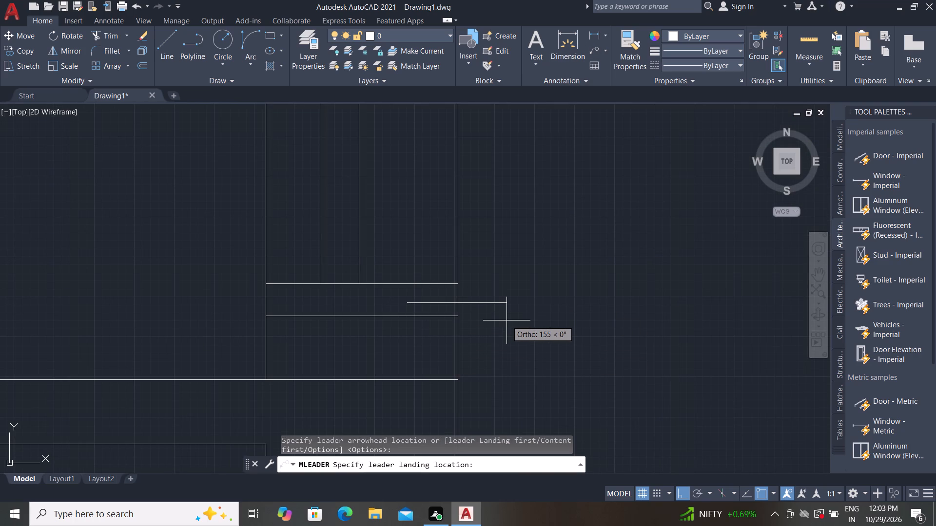
left_click(515, 316)
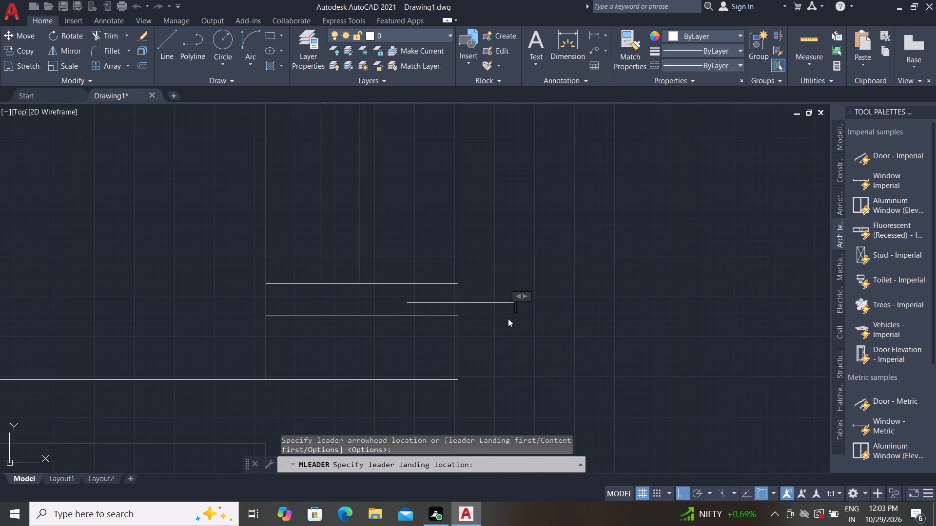
key("s")
type("TONE CE")
type("LL")
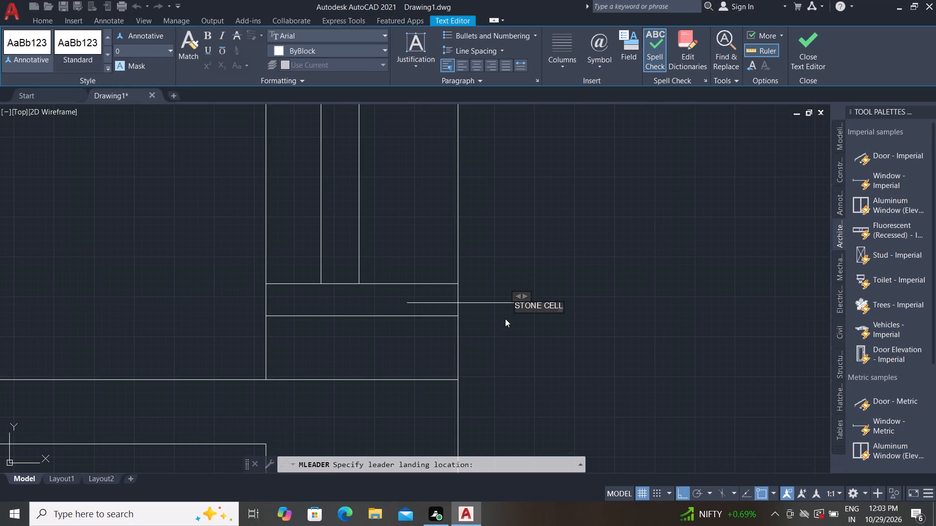
key("BackSpace")
key("BackSpace")
key("BackSpace")
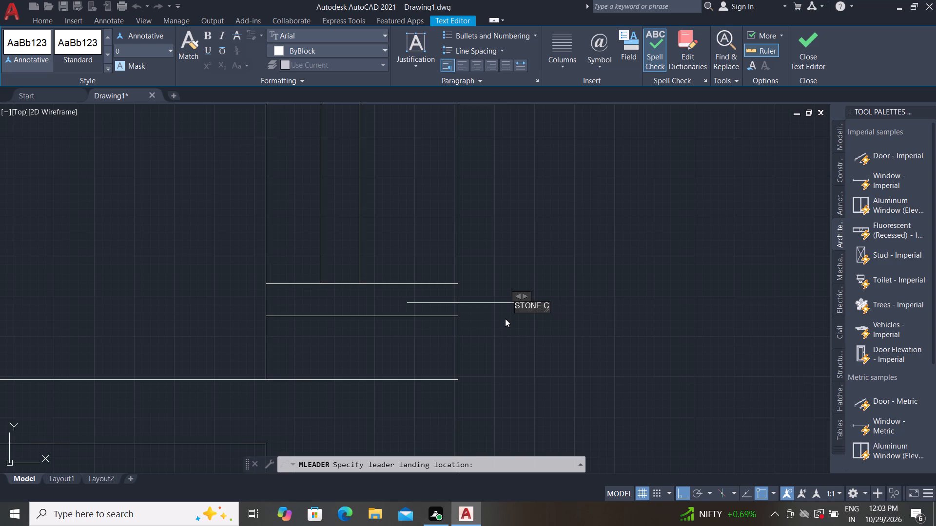
type("ILL")
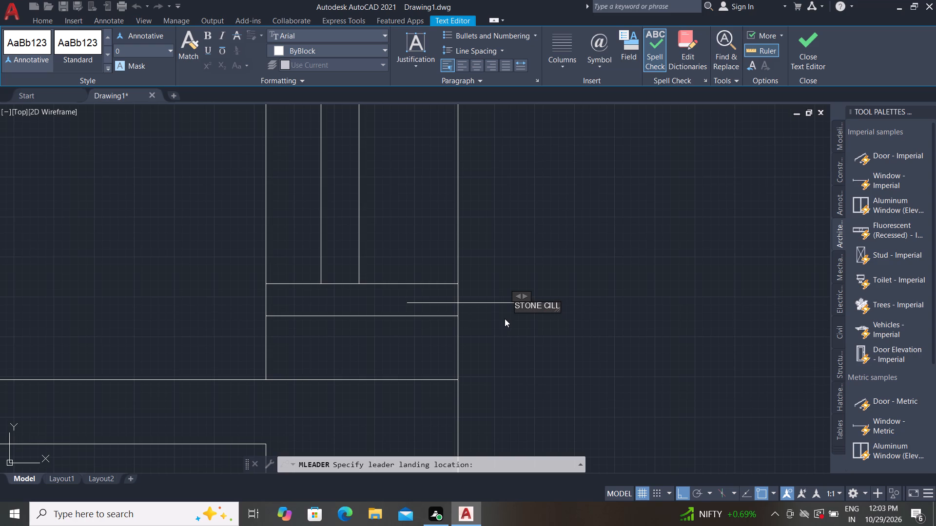
left_click(508, 329)
Match the "STONE CILL" leader's properties to the "WINDOW AS SPECIFIED" leader.
scroll(523, 199, "down", 1)
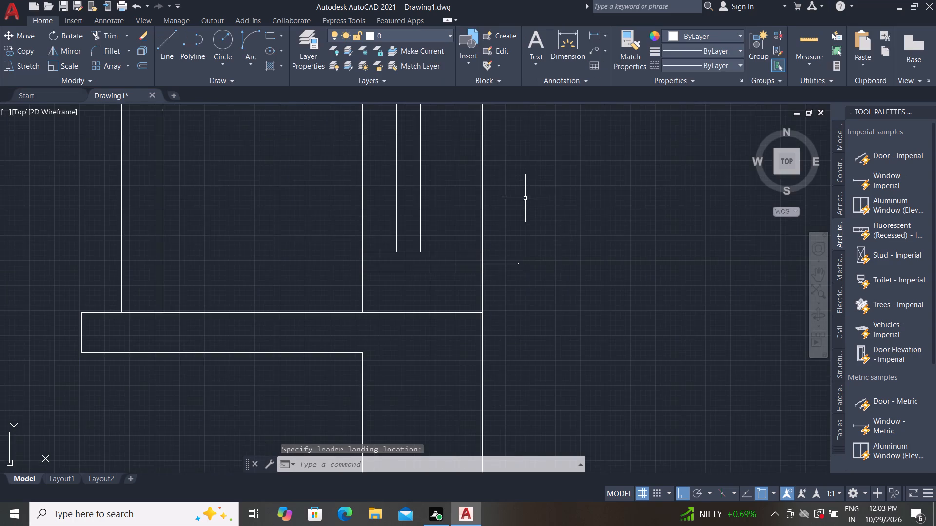
scroll(541, 190, "down", 1)
left_click(626, 61)
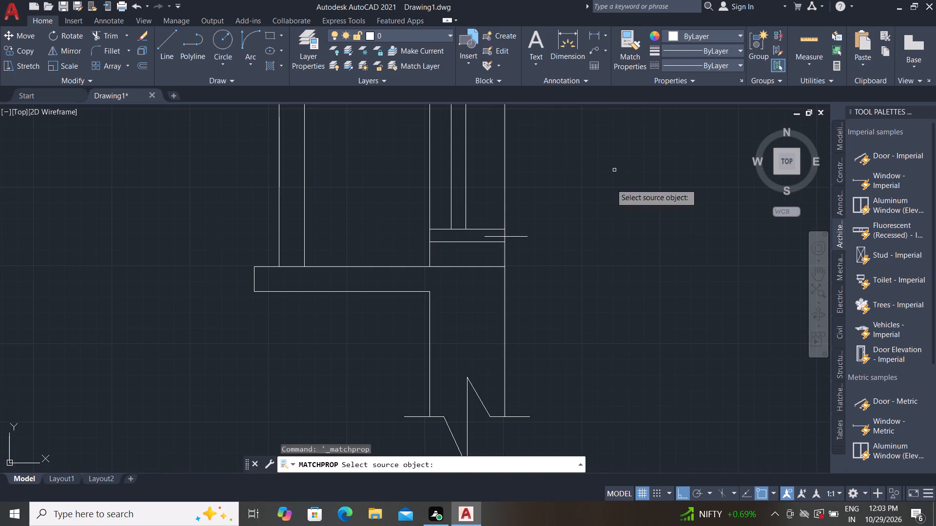
scroll(598, 232, "down", 2)
left_click(634, 180)
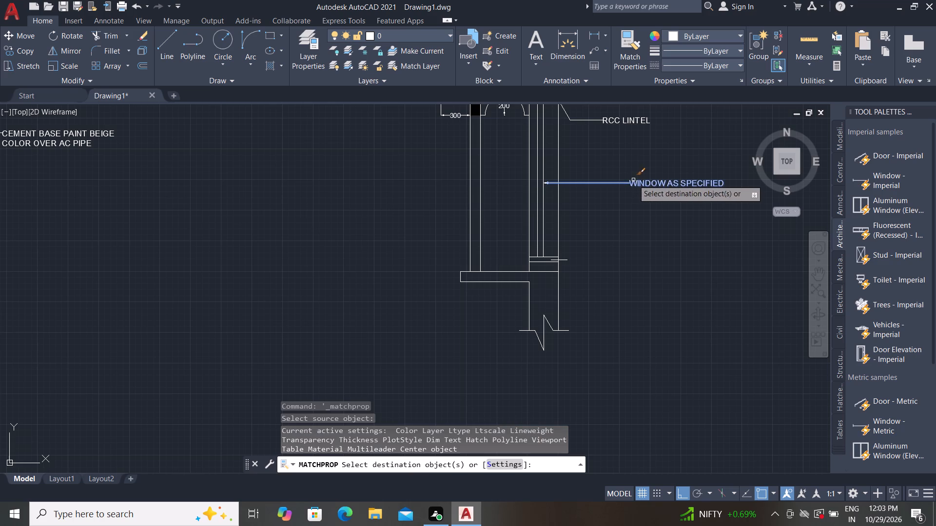
scroll(552, 263, "up", 2)
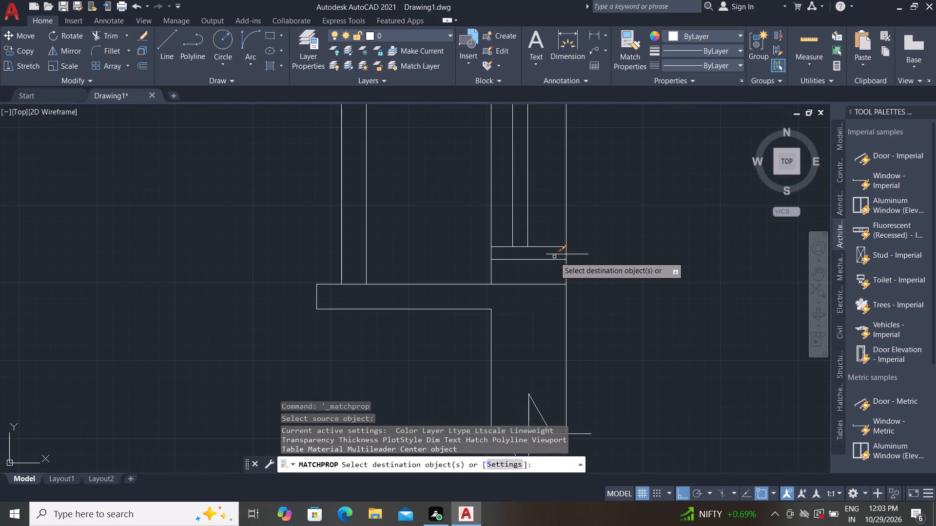
left_click(553, 253)
key("Escape")
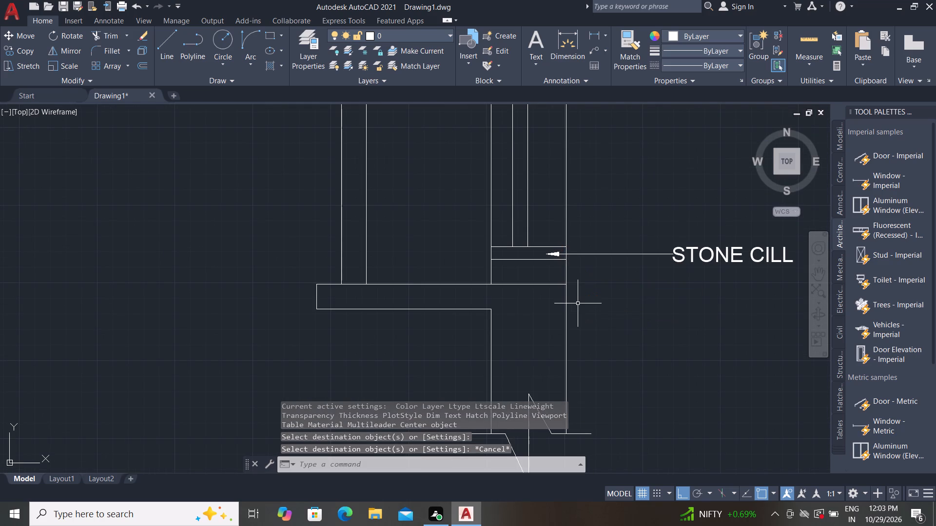
Add a horizontal multileader from inside the section's wall, between the bottom slab and the break line, to outside it, reading "WALL".
scroll(613, 299, "down", 1)
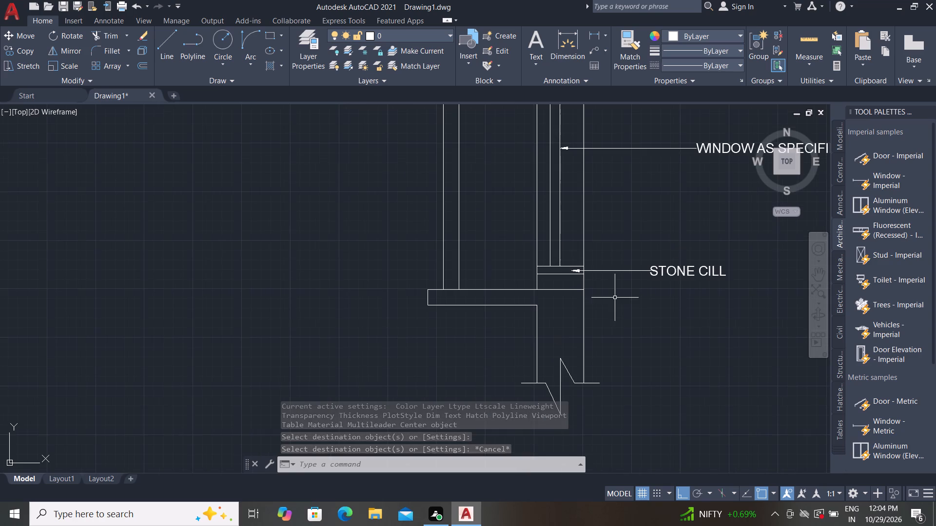
left_click(591, 50)
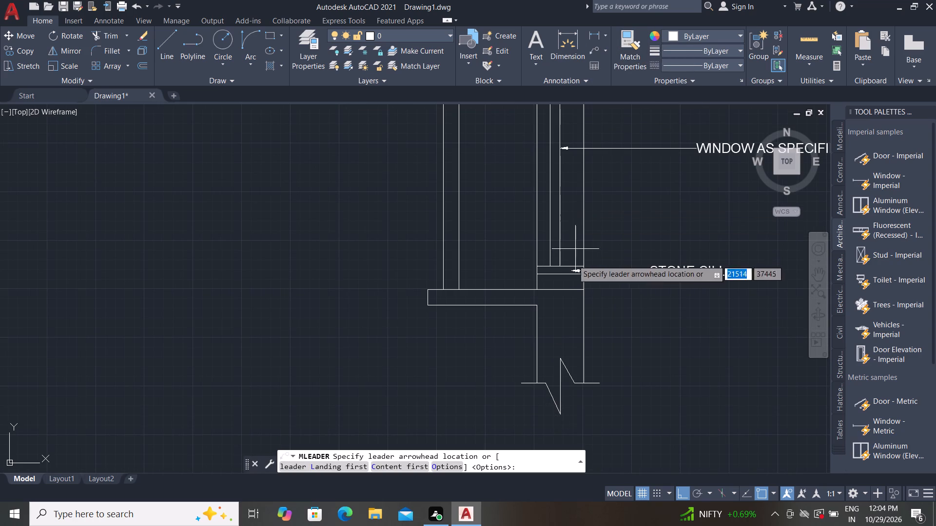
left_click(559, 337)
left_click(639, 343)
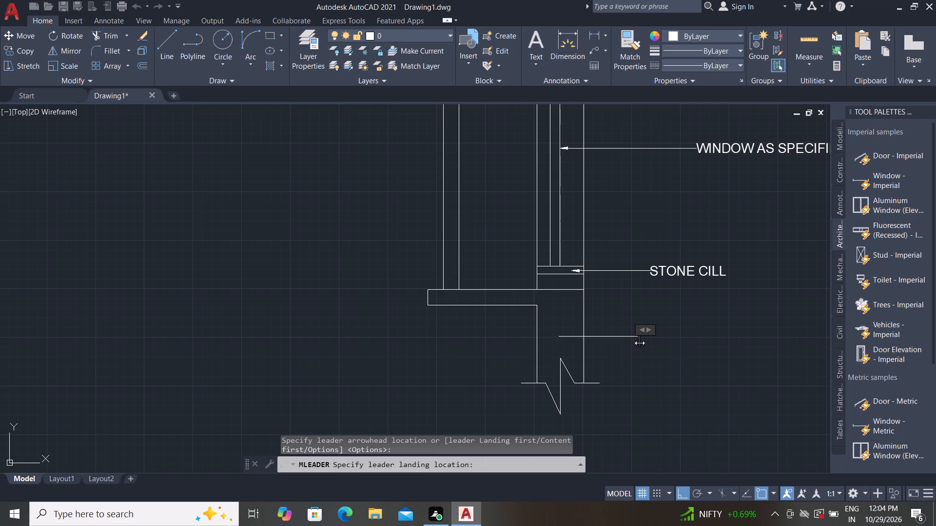
type("WA")
type("LL")
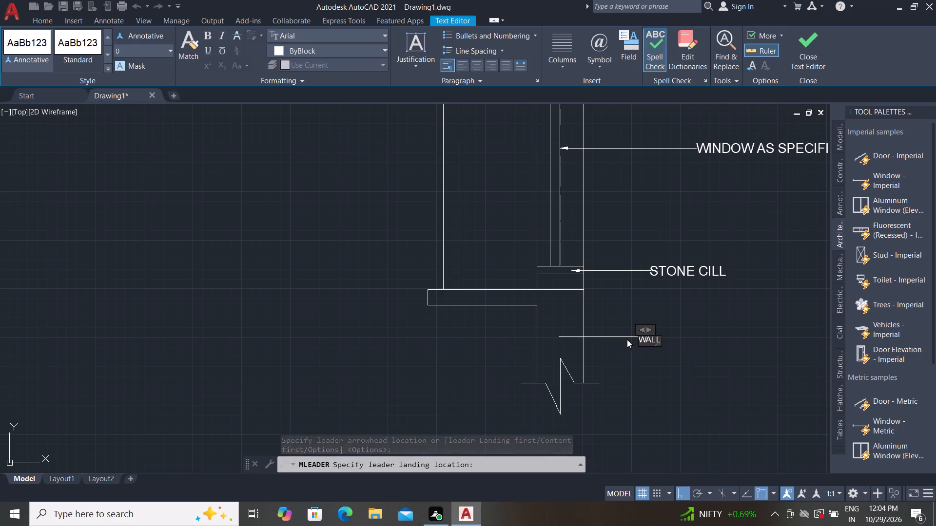
left_click(642, 298)
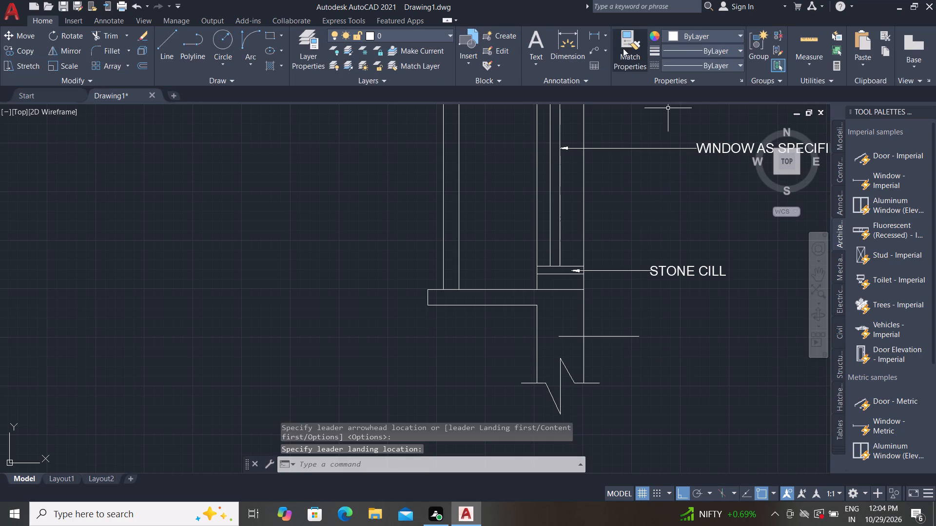
Match the "WALL" leader's properties to the "STONE CILL" leader.
left_click(624, 56)
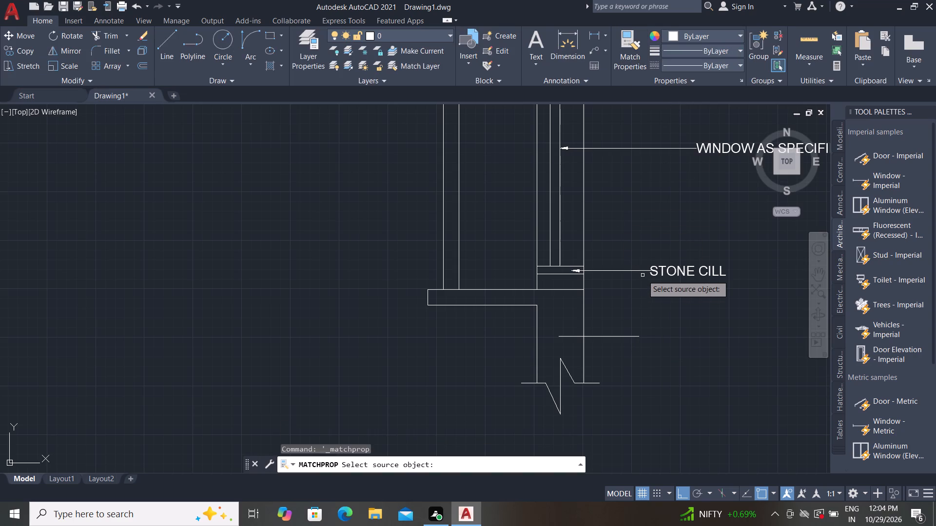
left_click(637, 270)
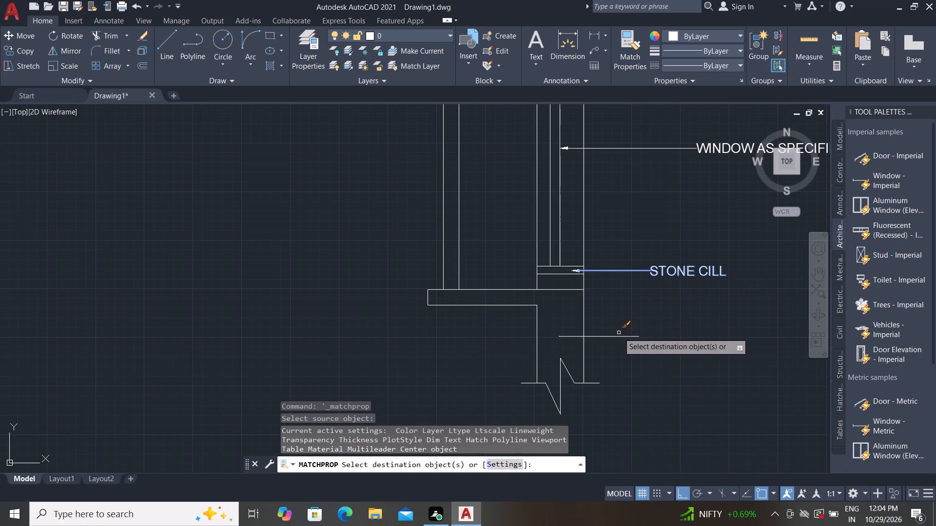
left_click(620, 336)
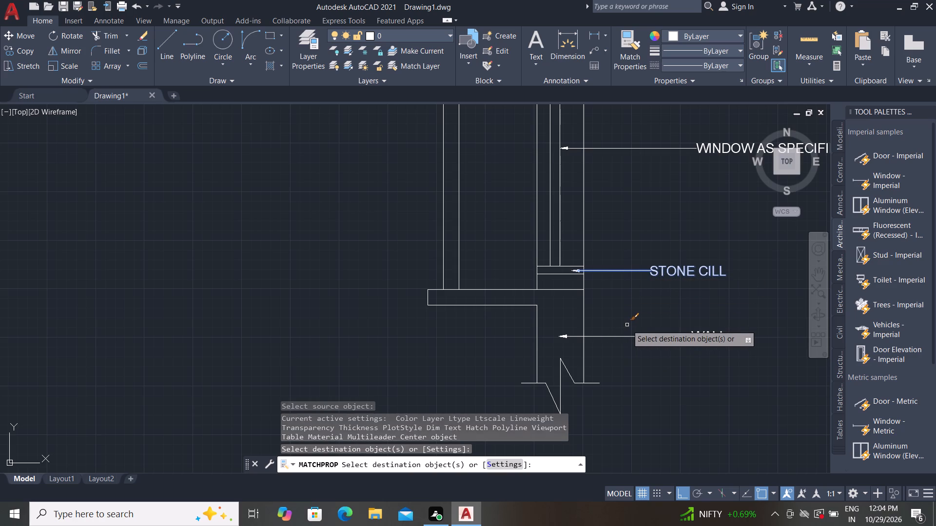
key("Escape")
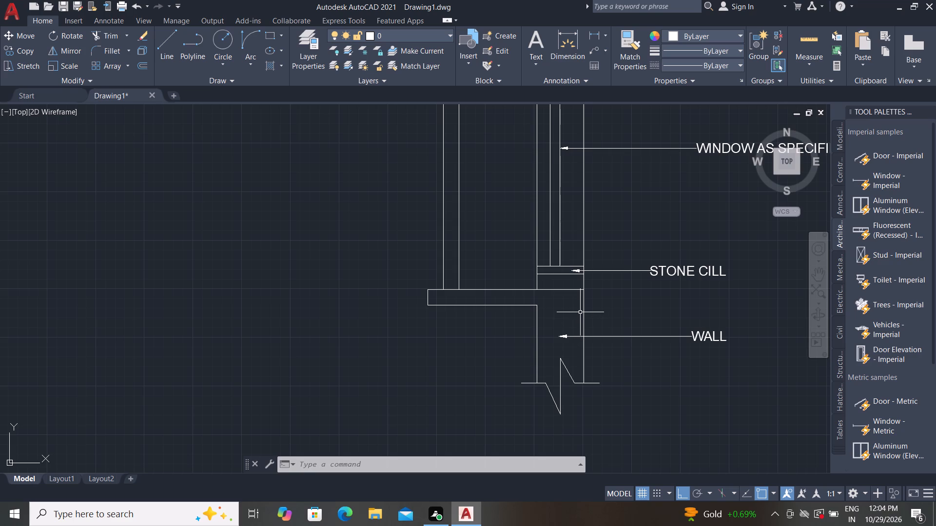
Add a horizontal linear dimension for the bottom slab's projection, from its outer lower corner to the wall face, placed just below the slab.
left_click(590, 31)
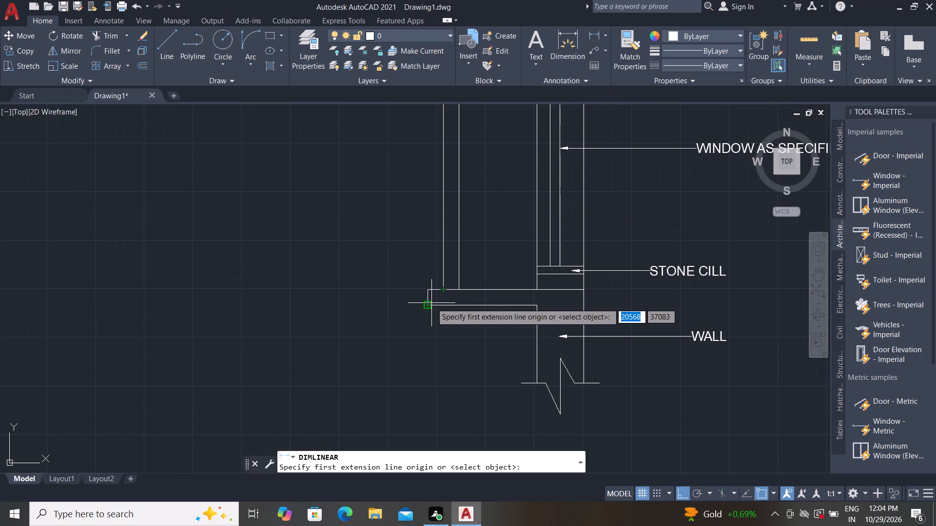
left_click(429, 305)
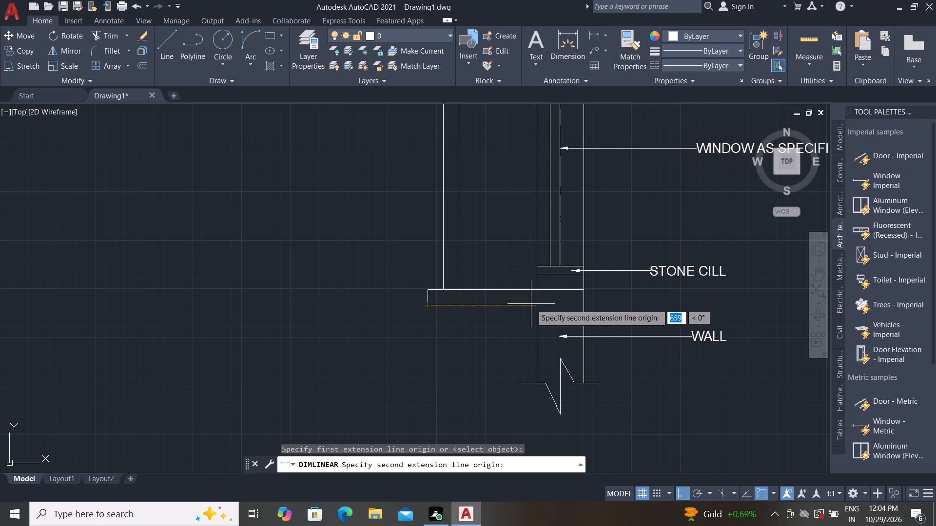
left_click(534, 308)
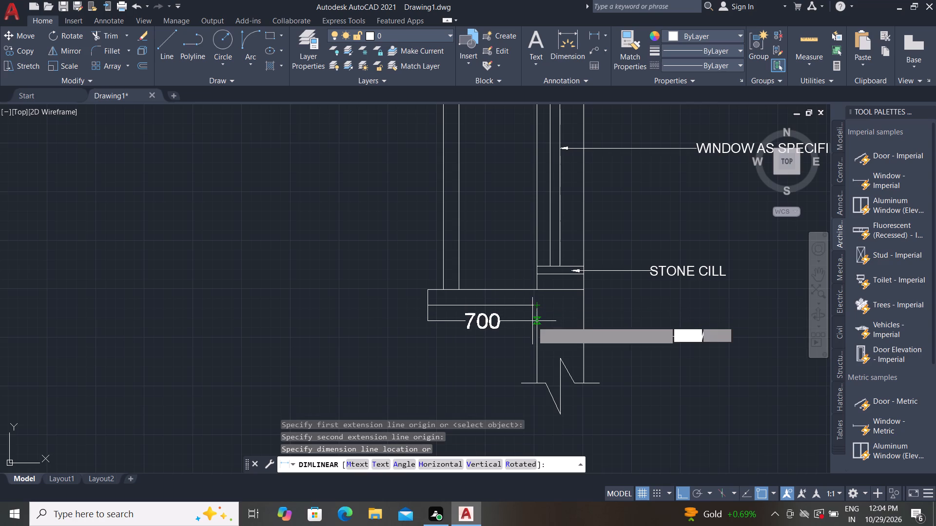
left_click(532, 323)
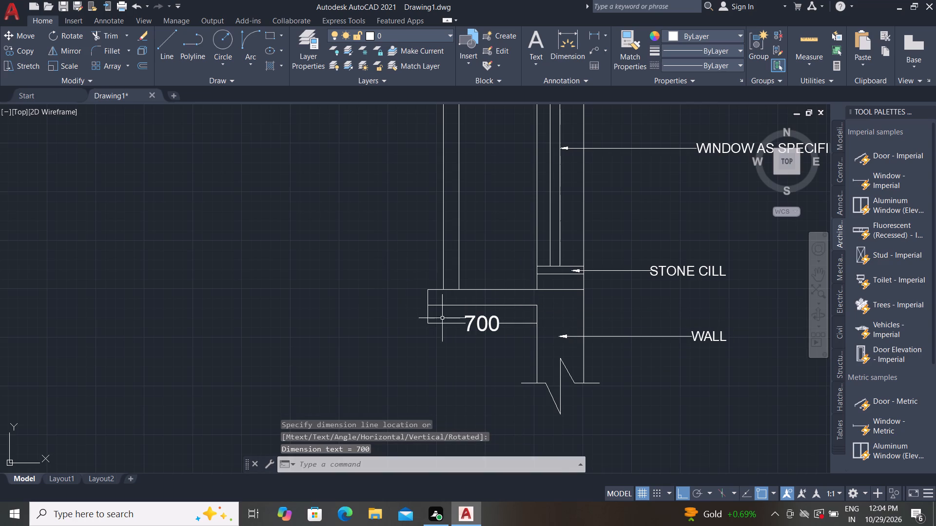
Add a horizontal multileader from the bottom slab's outer edge to outside the section, reading "CEMENT BASE PAINT IN" over "TERRA - COTTA COLOR".
scroll(442, 318, "down", 1)
middle_click_drag(426, 314, 542, 289)
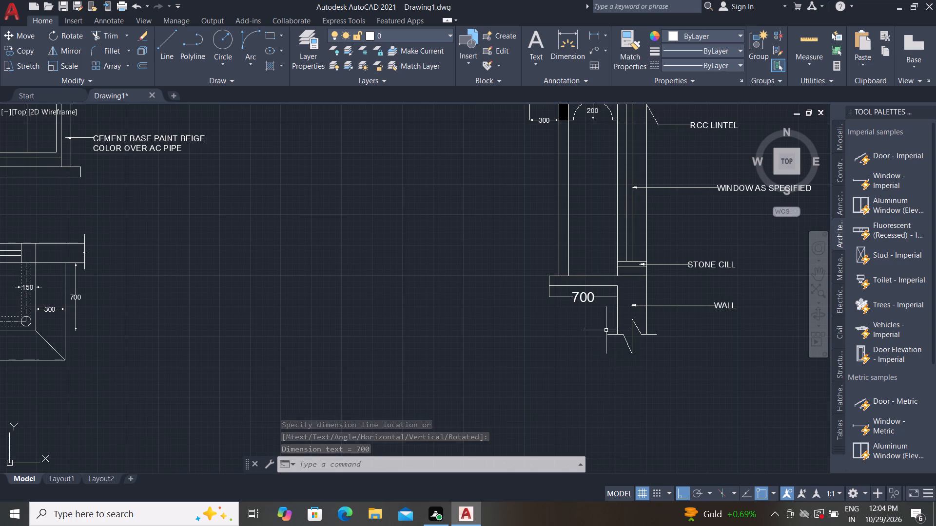
left_click(590, 50)
scroll(538, 281, "up", 2)
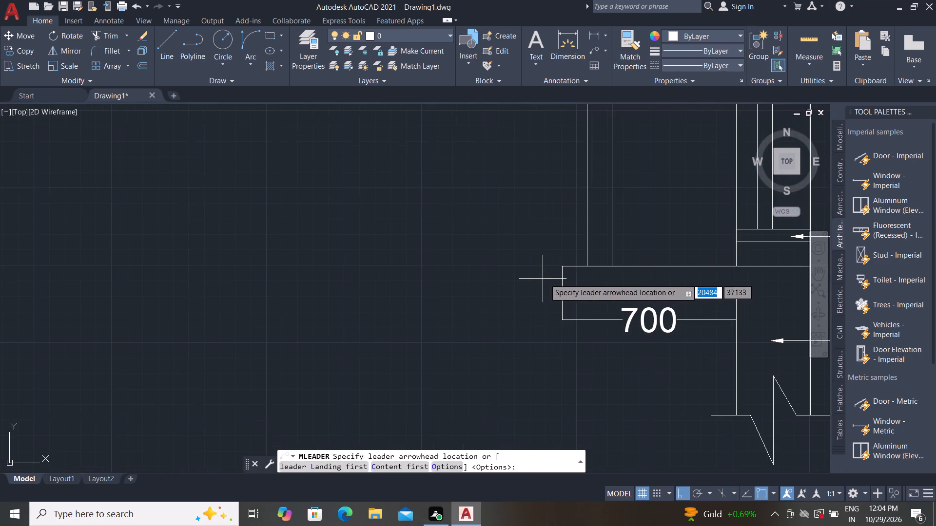
left_click(560, 281)
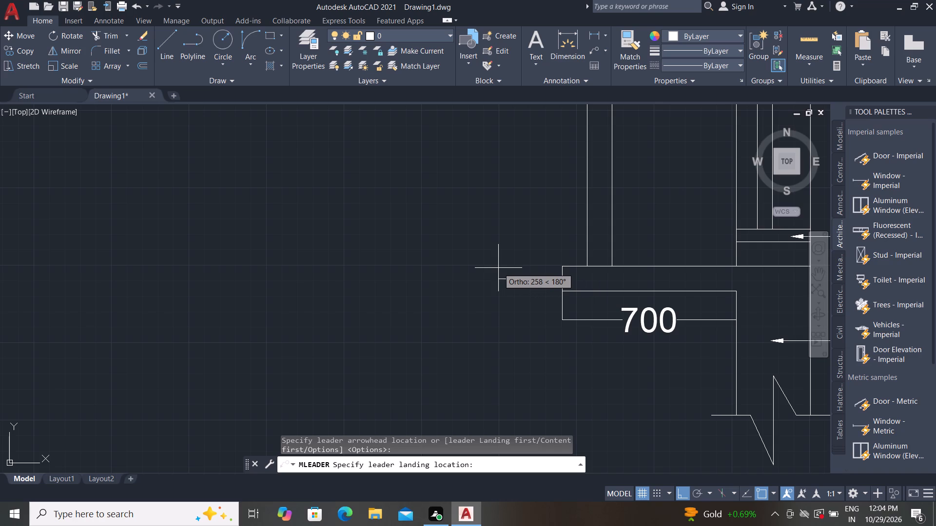
left_click(498, 268)
type("CEMENT")
key("space")
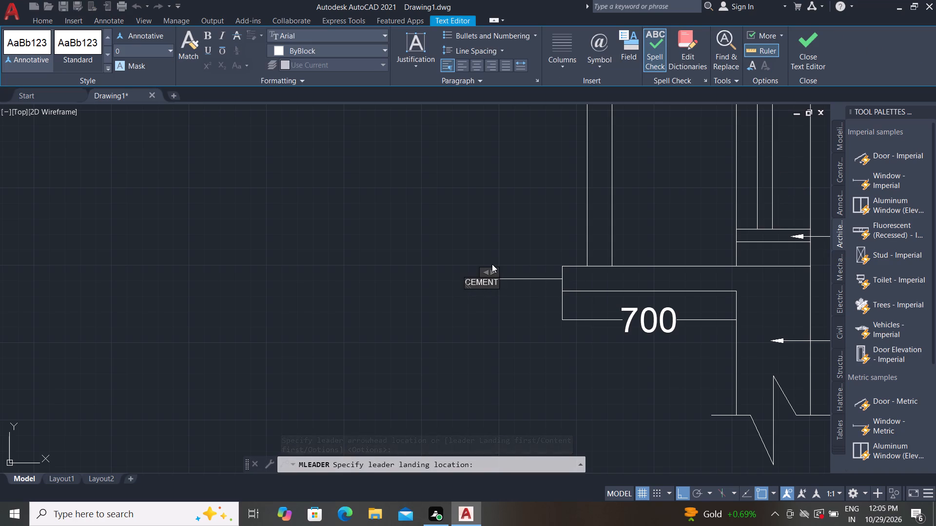
key("b")
type("ASE")
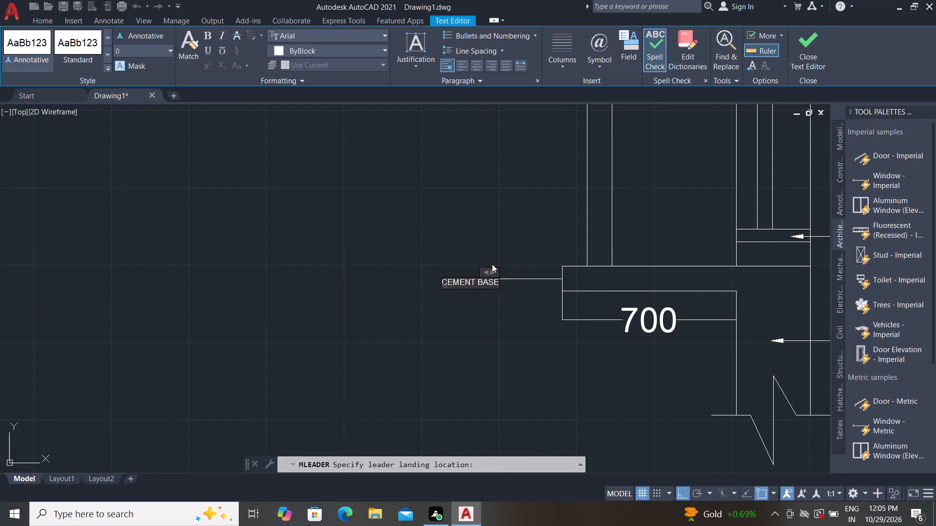
key("space")
key("p")
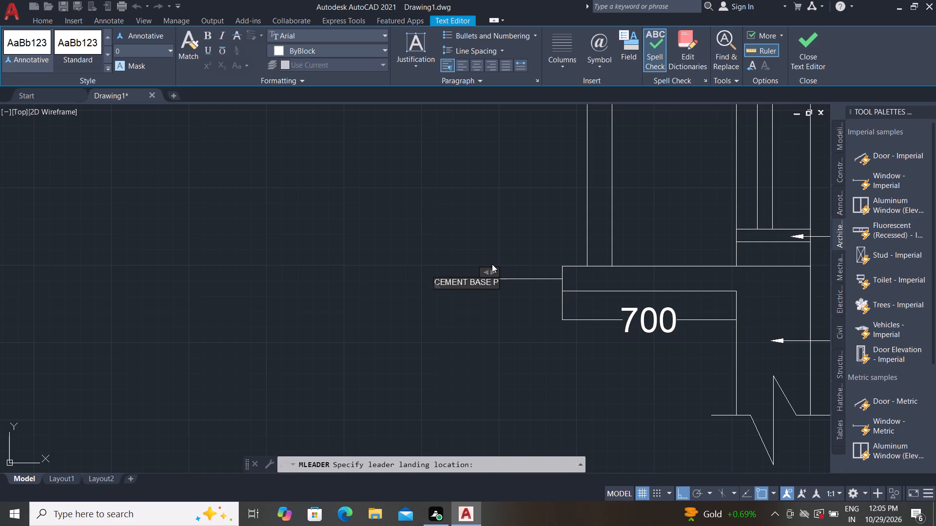
key("a")
type("INT")
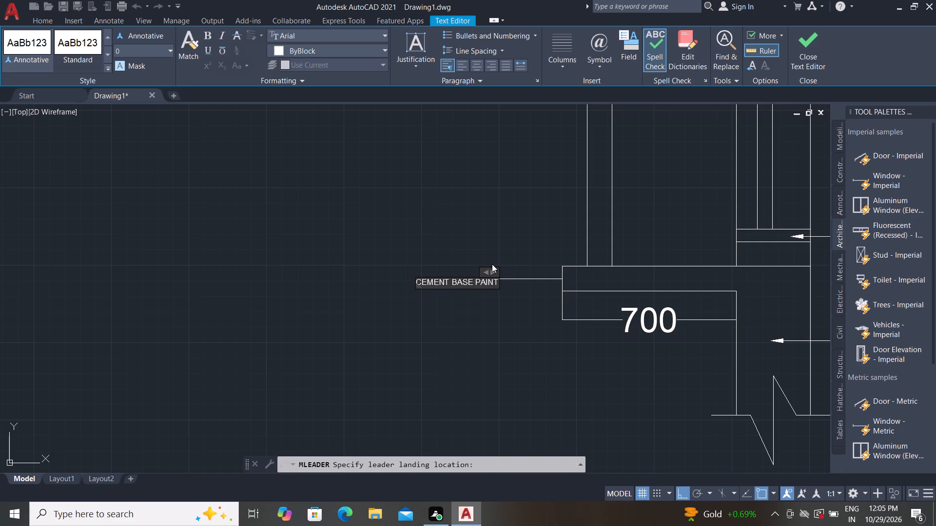
key("space")
type("IN")
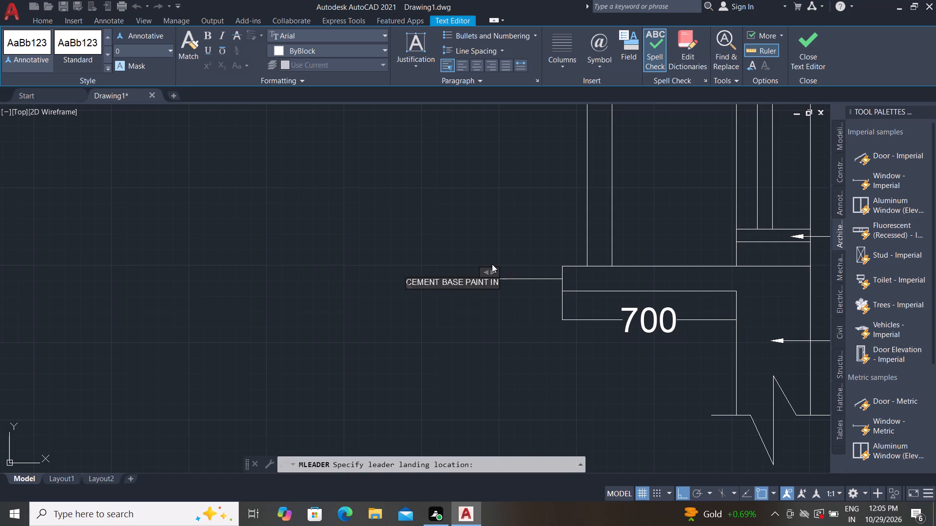
key("Return")
type("TE")
type("RR")
key("a")
key("space")
key("minus")
key("space")
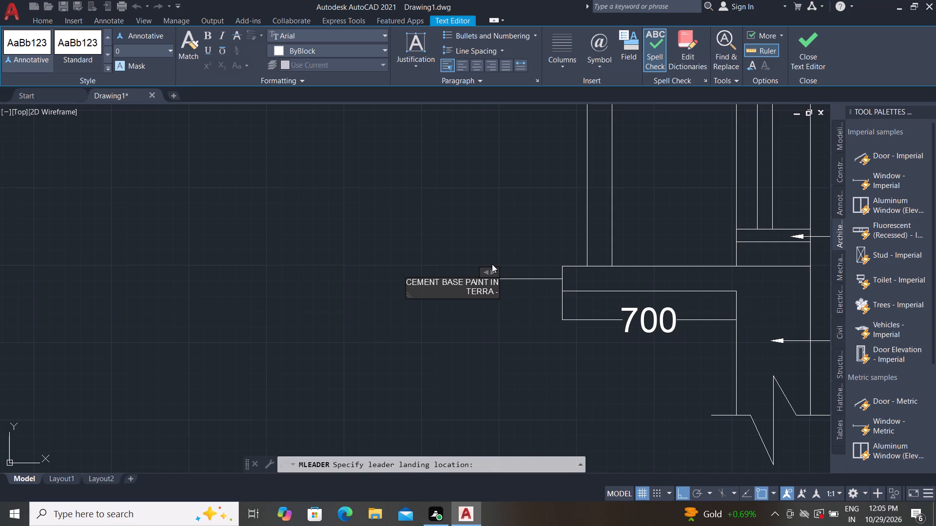
key("c")
key("o")
type("TTA")
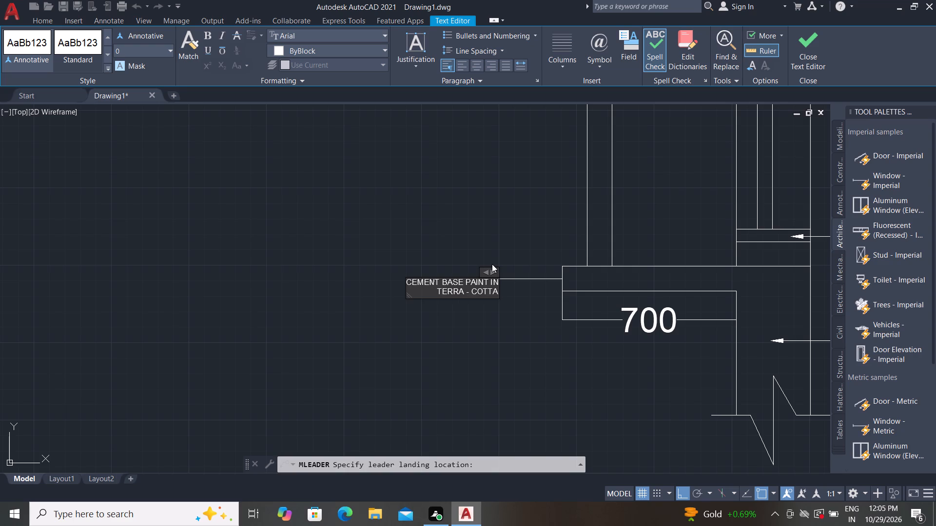
key("space")
type("COLO")
key("r")
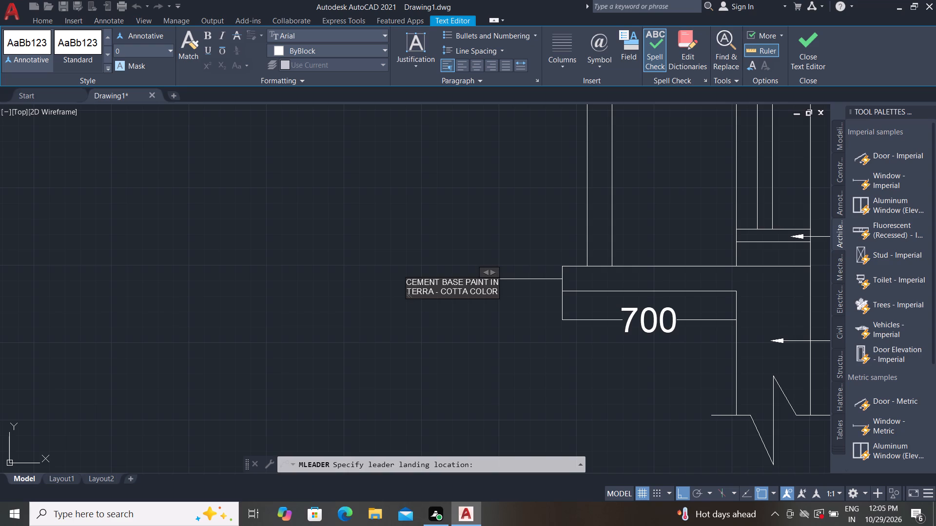
left_click(438, 246)
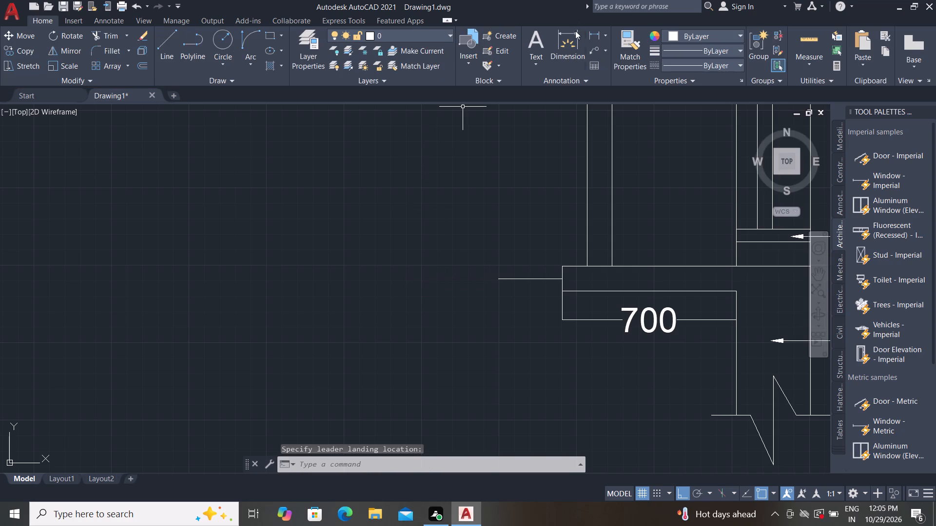
Match the bottom slab's "CEMENT BASE PAINT IN TERRA - COTTA COLOR" leader properties to the "STONE CILL" leader.
left_click(620, 56)
scroll(446, 362, "down", 2)
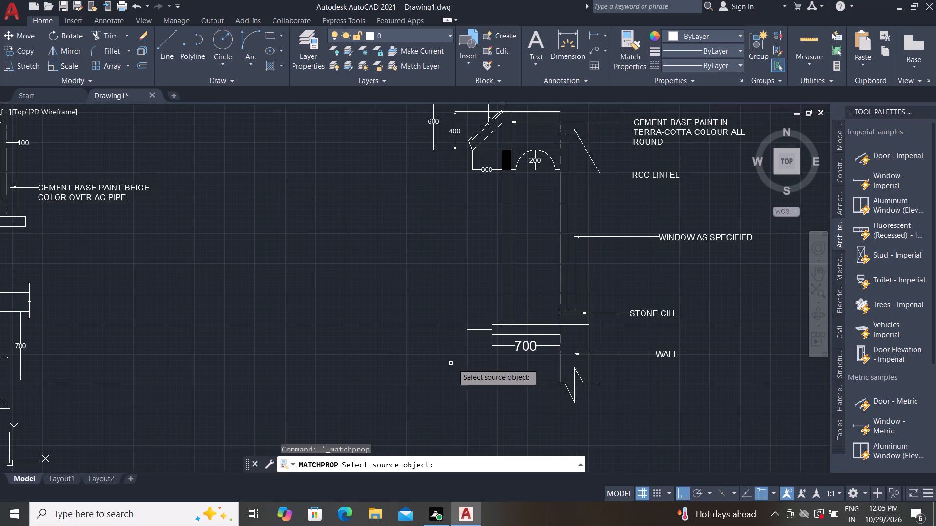
left_click(604, 314)
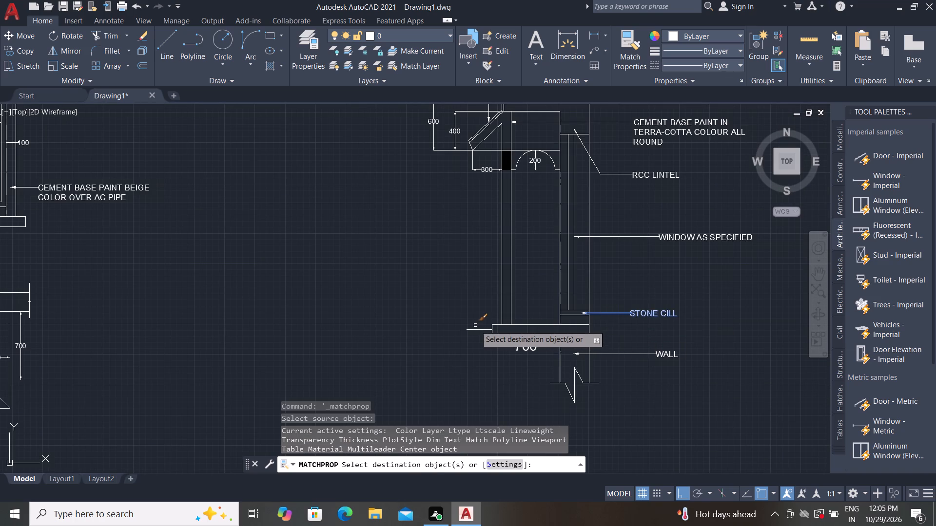
left_click(478, 331)
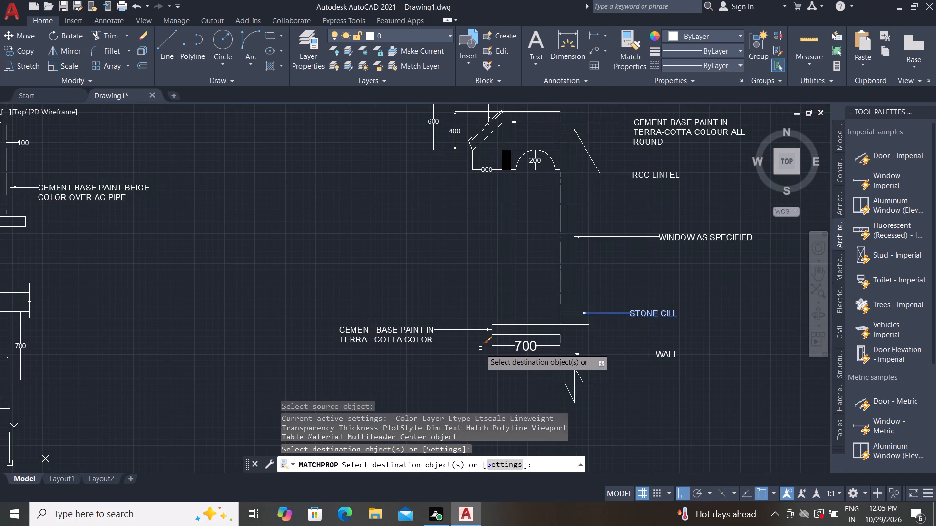
key("Escape")
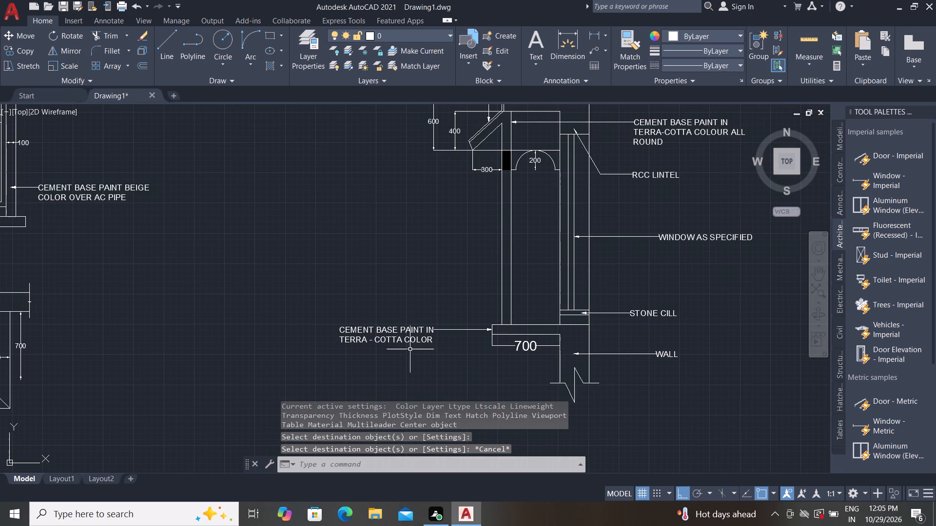
Add a horizontal linear dimension from the outer vertical member's outer face to the bottom slab's outer edge, placed just above the slab.
left_click(590, 32)
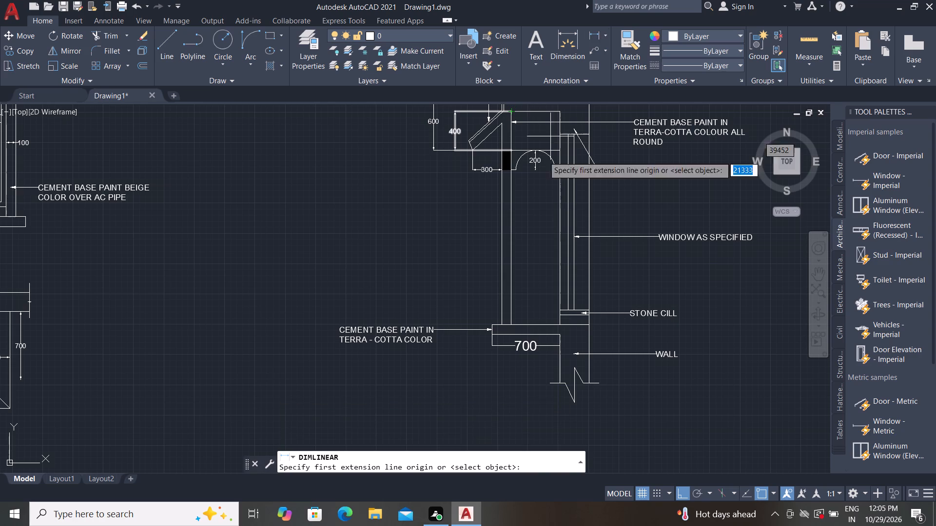
scroll(496, 317, "up", 3)
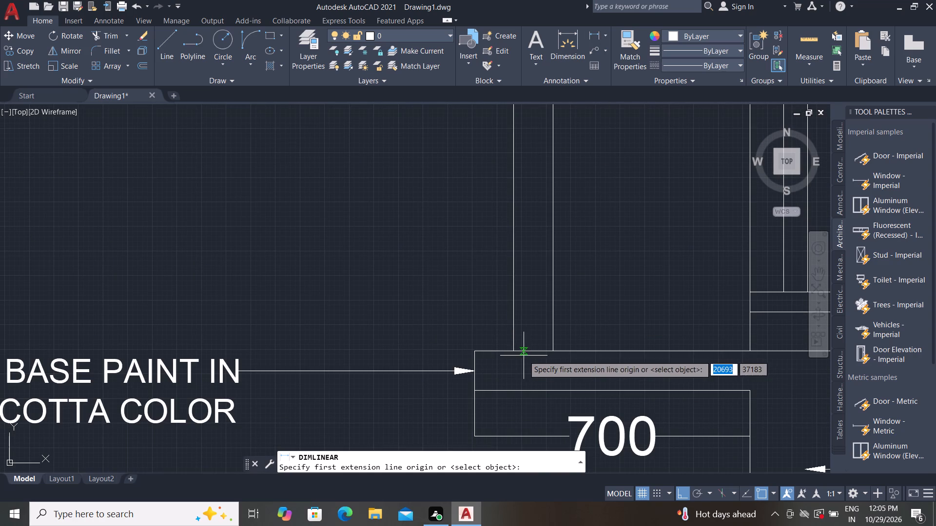
left_click(515, 351)
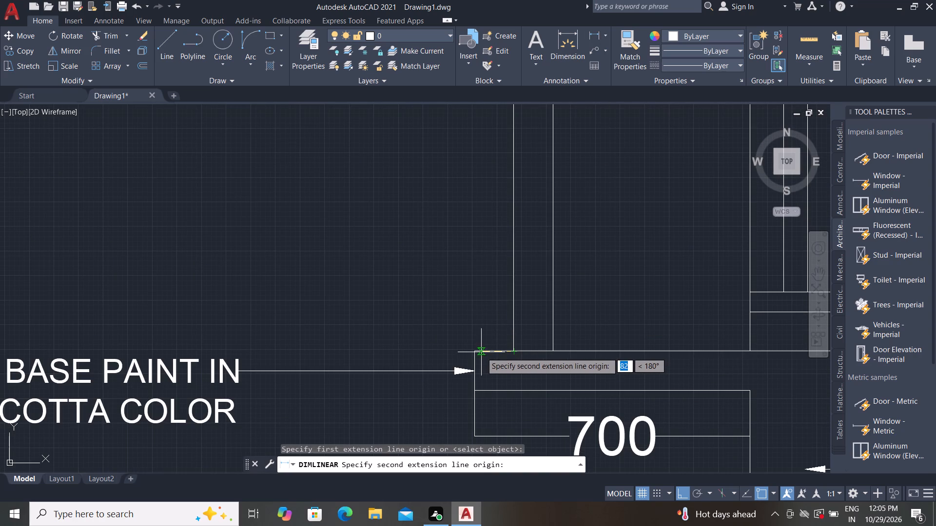
left_click(477, 352)
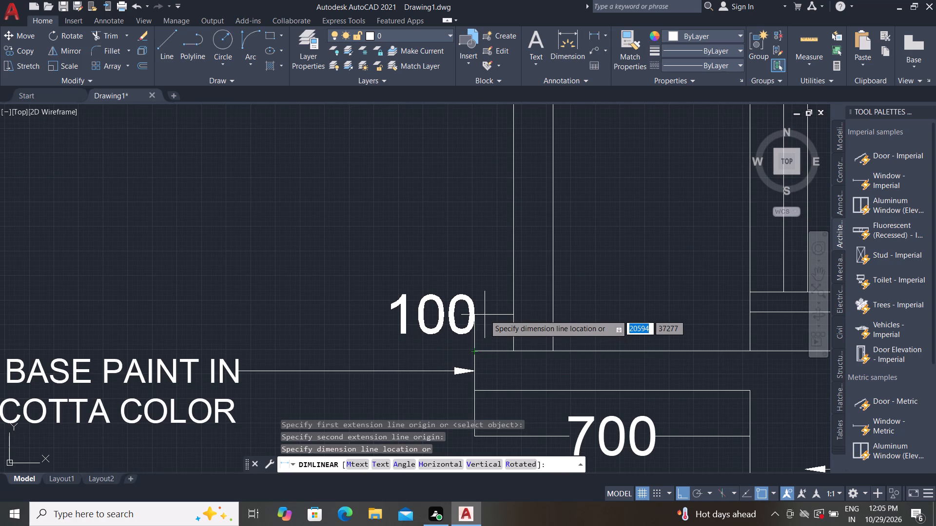
left_click(486, 314)
Match the bottom slab's projection and edge-offset dimensions to the arch's 200 dimension.
scroll(523, 271, "down", 1)
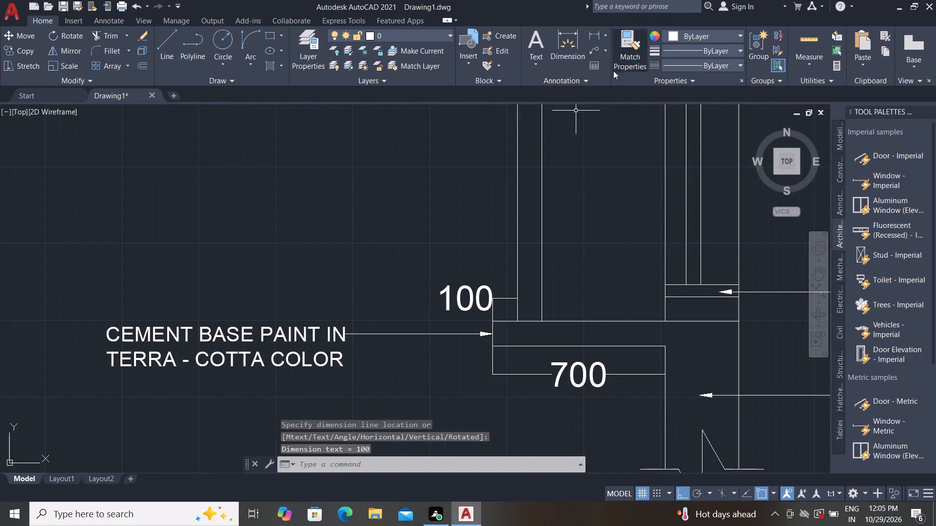
left_click(624, 63)
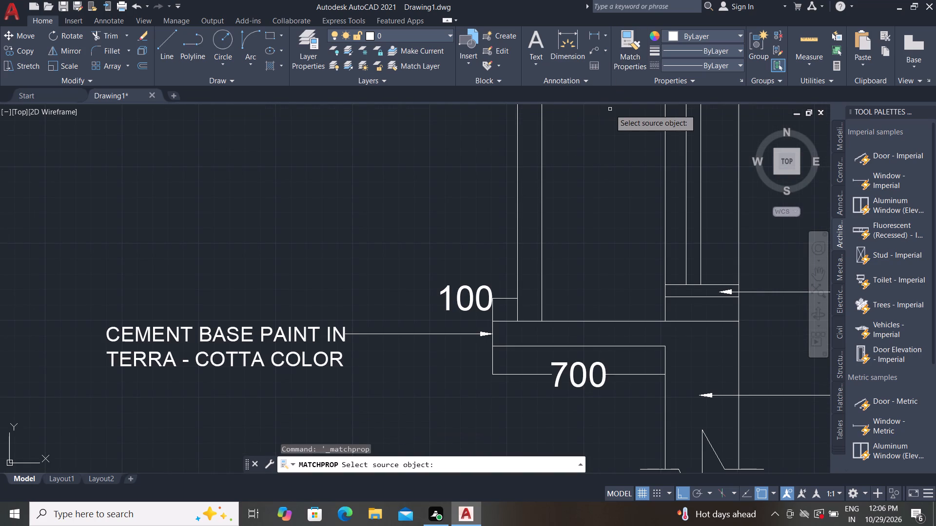
scroll(575, 213, "down", 3)
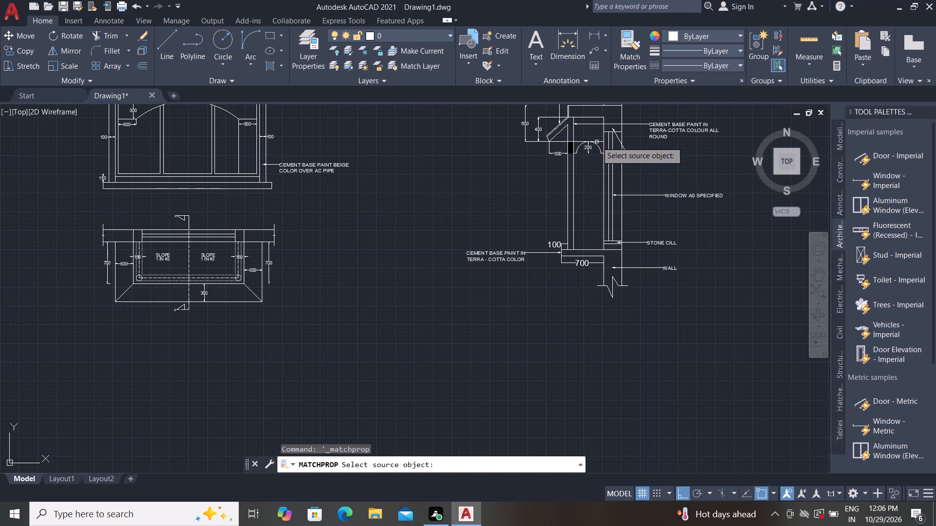
scroll(595, 151, "up", 2)
left_click(575, 143)
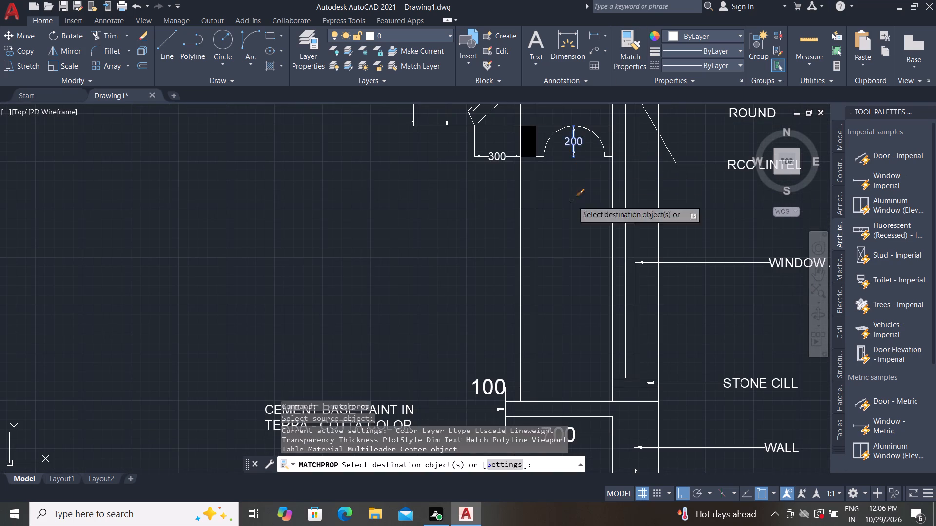
scroll(573, 218, "down", 1)
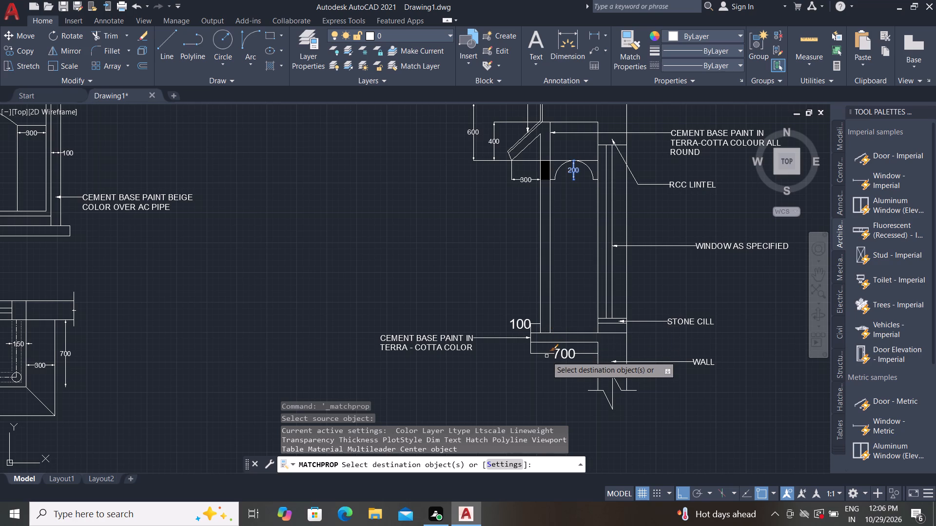
left_click(543, 354)
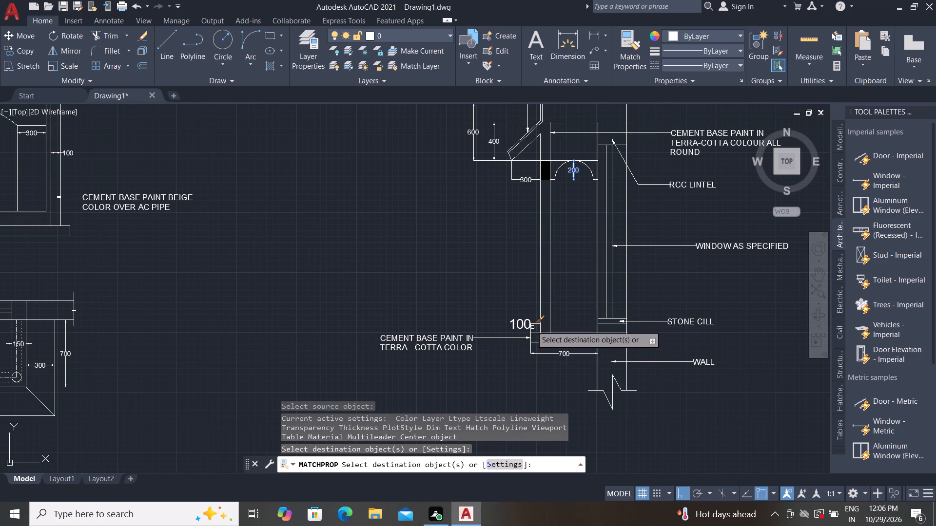
scroll(531, 325, "up", 3)
left_click(531, 325)
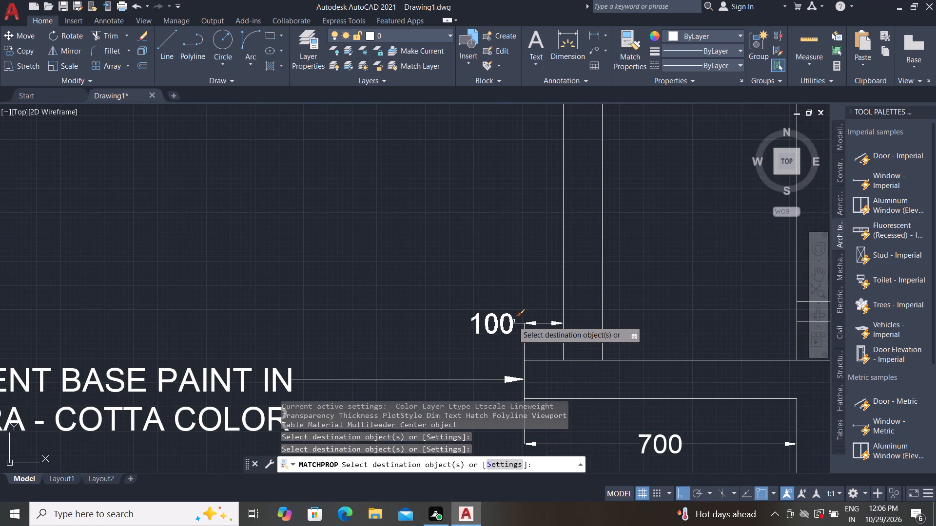
key("Escape")
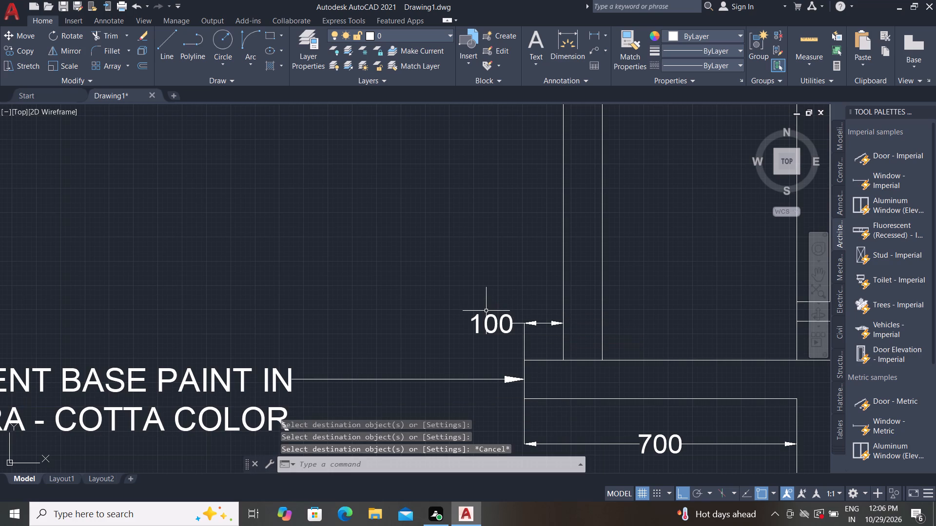
Add a horizontal multileader from the outer vertical member's outer face, about midway up, to outside the section, reading "100 AC PIPE".
scroll(512, 287, "down", 2)
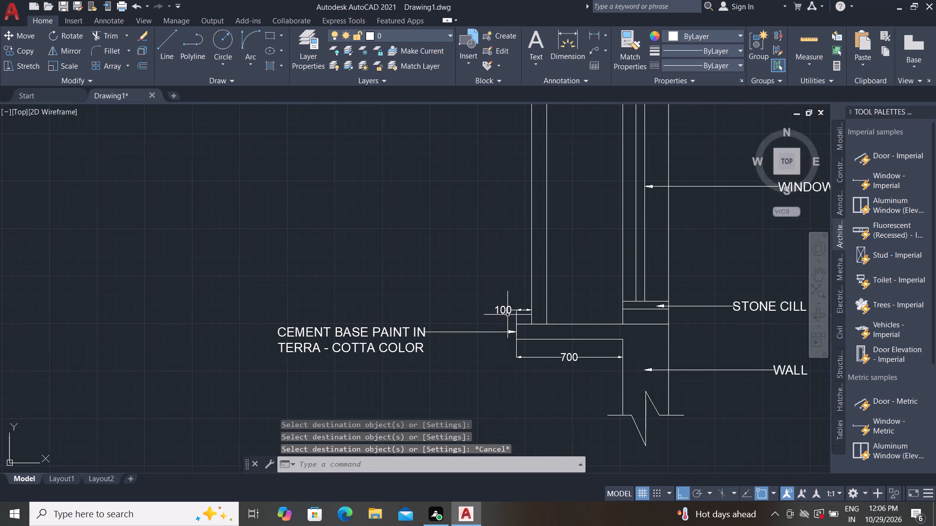
middle_click_drag(525, 249, 466, 362)
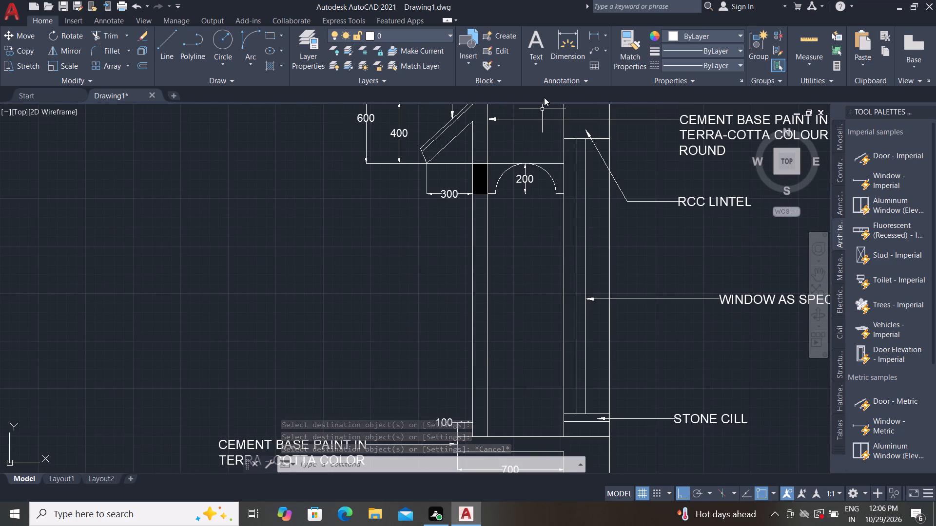
left_click(590, 52)
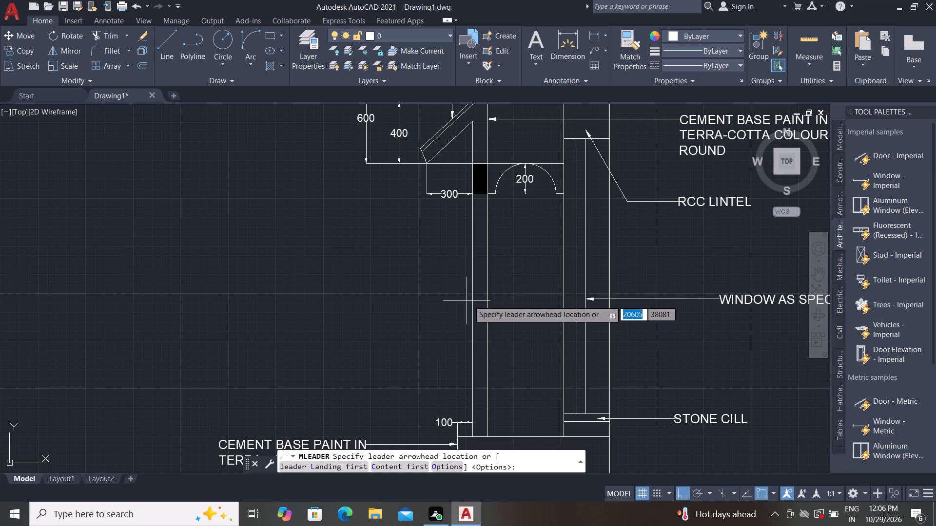
left_click(472, 296)
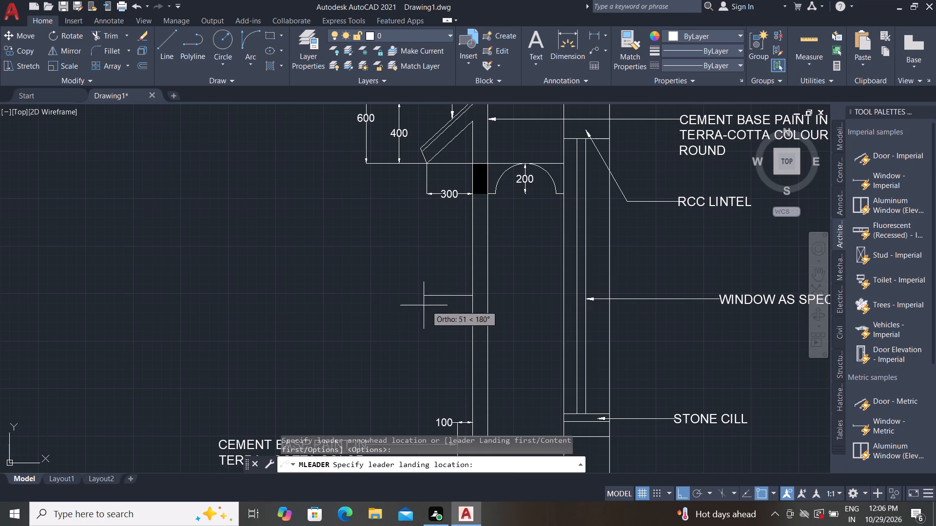
left_click(360, 280)
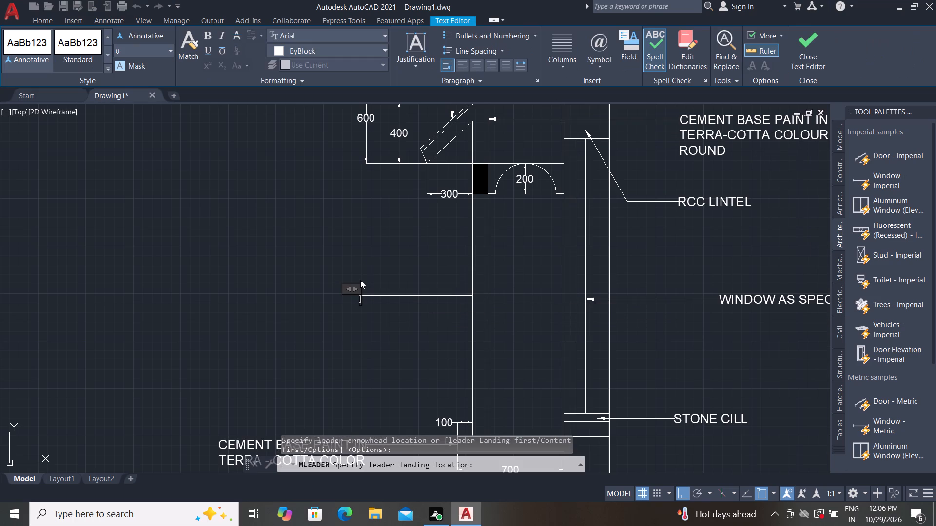
key("1")
type("00")
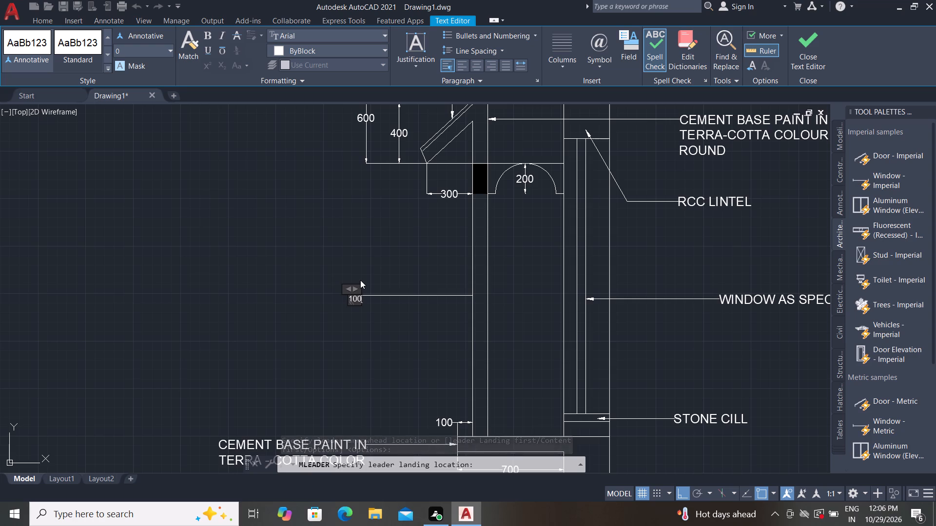
key("space")
type("AC")
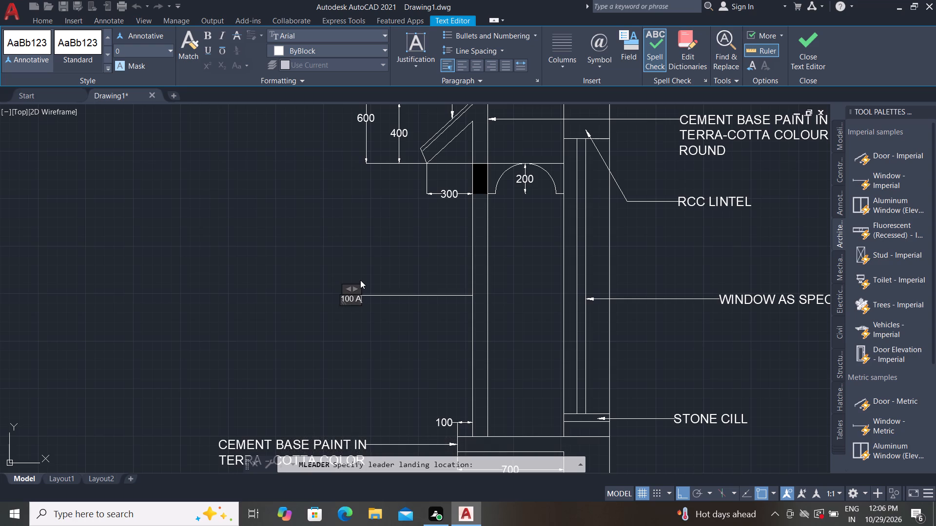
key("space")
type("PIPE")
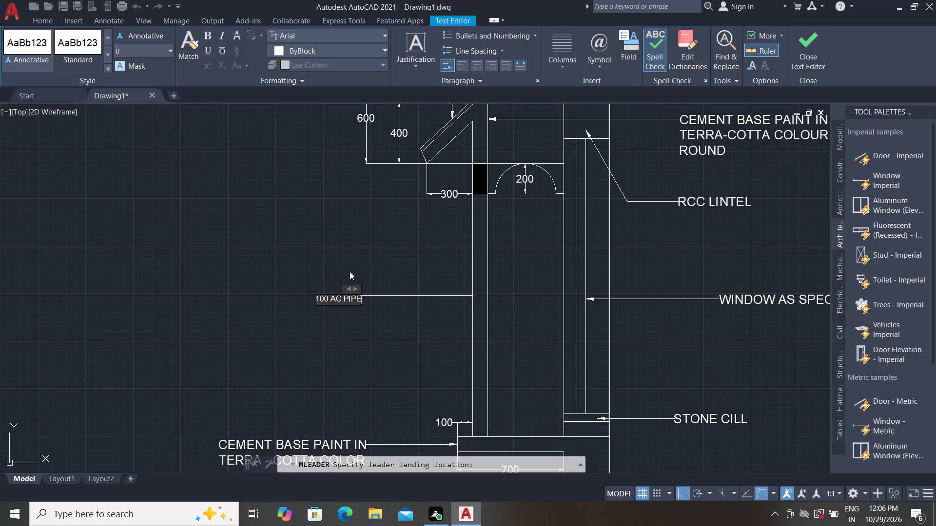
left_click(316, 267)
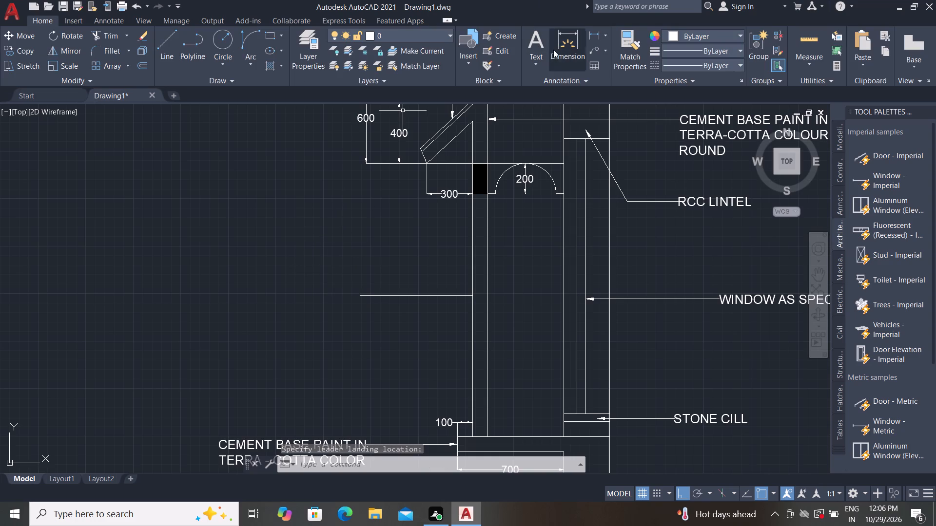
Match the "100 AC PIPE" leader's properties to the "RCC LINTEL" leader.
left_click(621, 54)
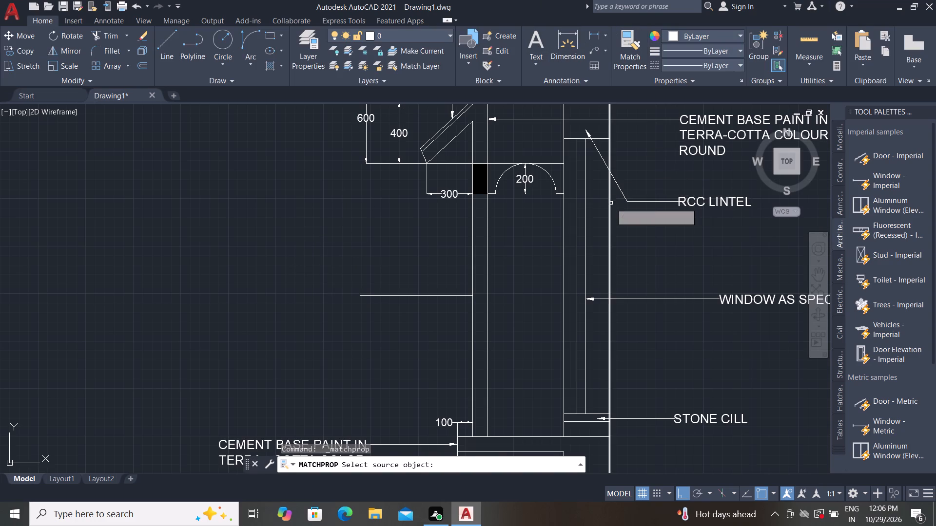
left_click(624, 195)
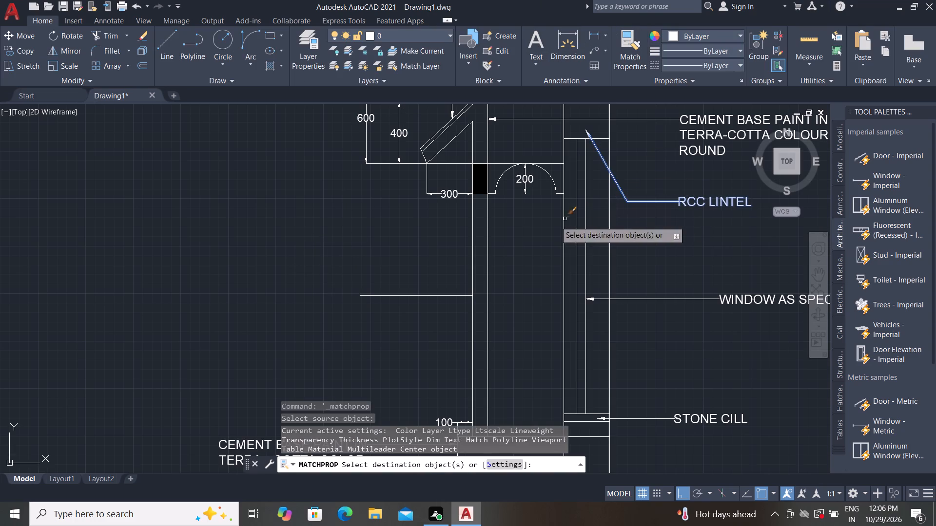
left_click(440, 296)
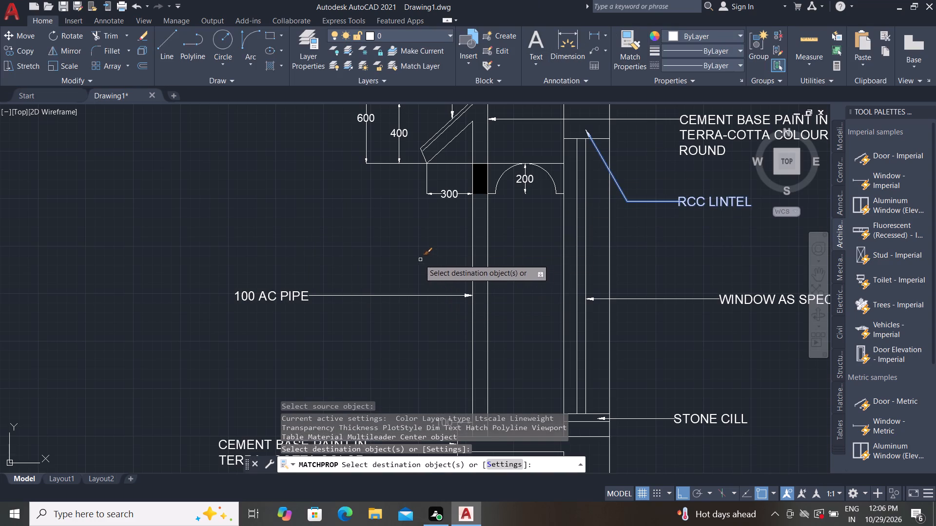
key("Escape")
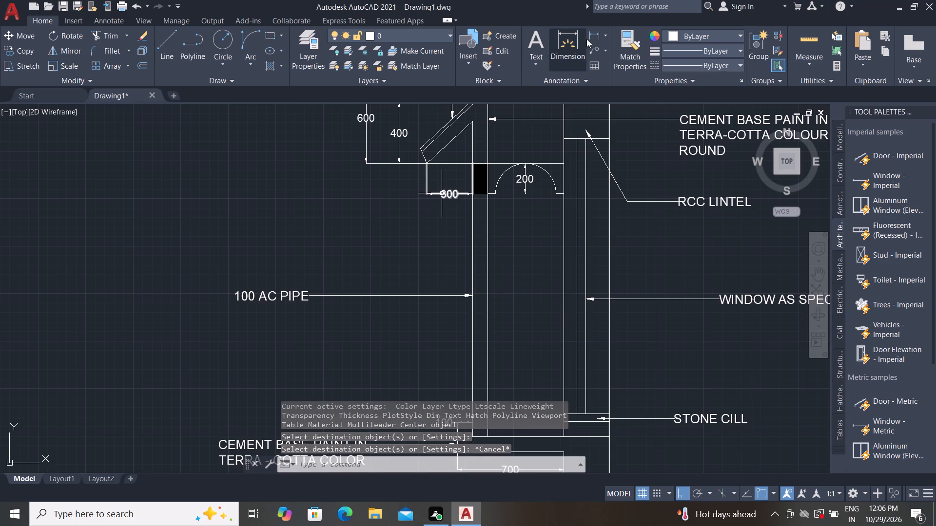
Add a horizontal multileader from the outer face of the solid black block below the chajja to outside the section, reading "ARCH".
left_click(588, 50)
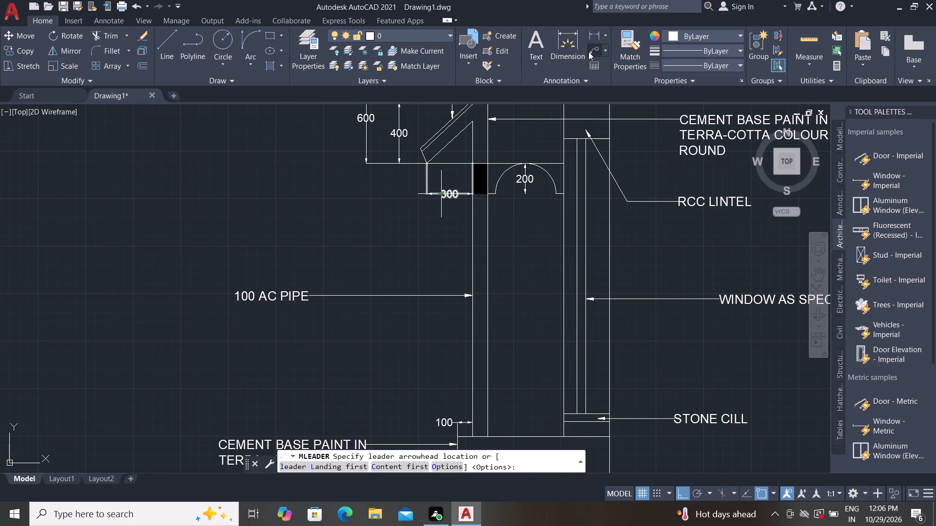
left_click(472, 180)
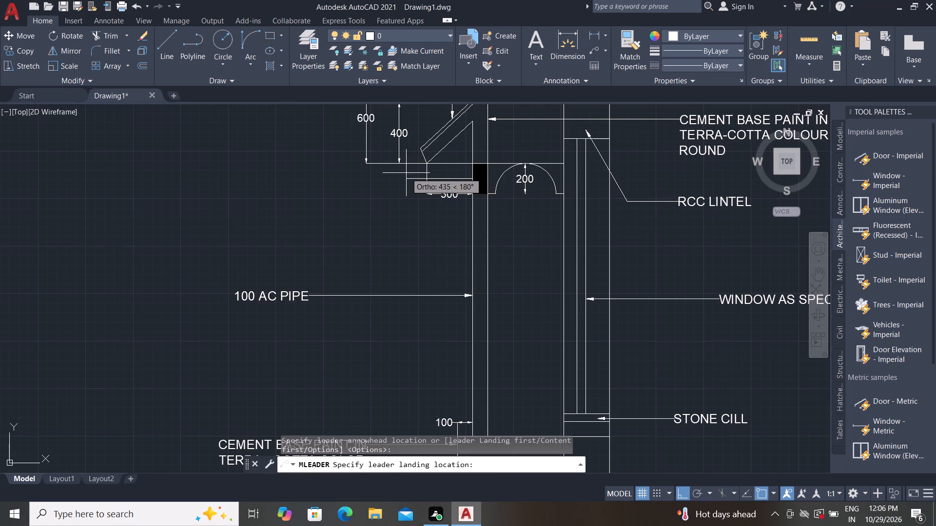
left_click(406, 173)
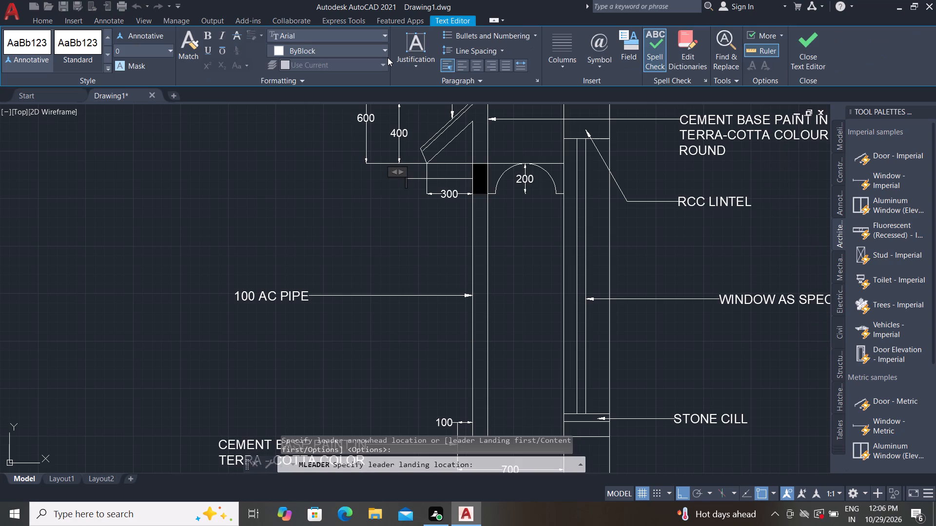
type("ARCH")
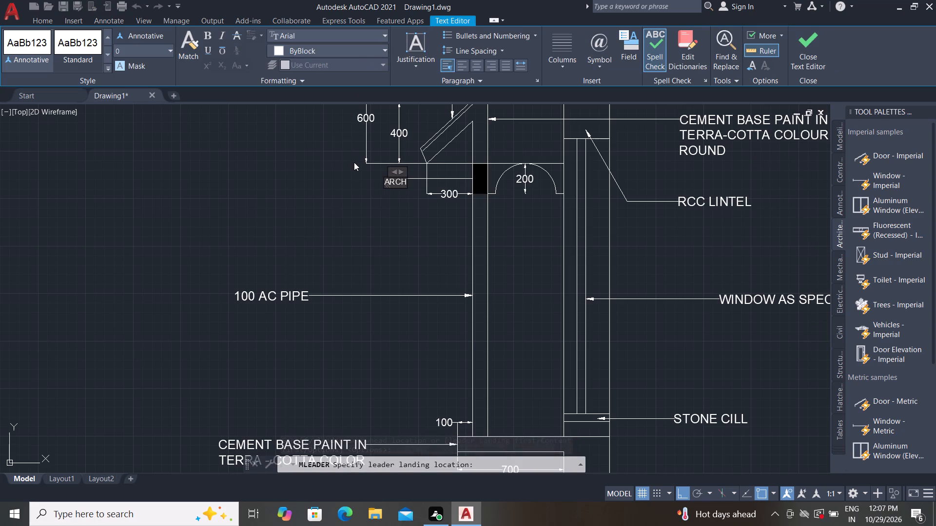
left_click(360, 180)
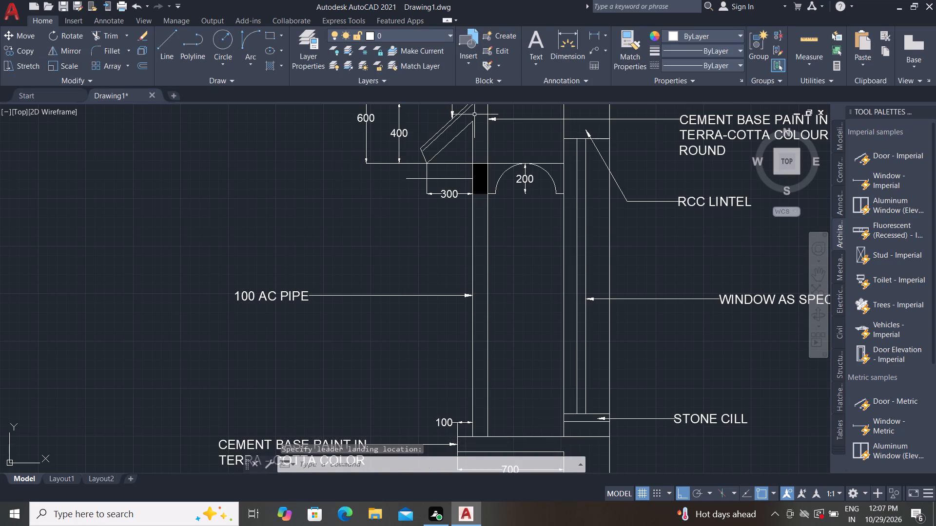
Match the "ARCH" leader's properties to the "CEMENT BASE PAINT IN TERRA-COTTA COLOUR ALL ROUND" leader.
left_click(632, 56)
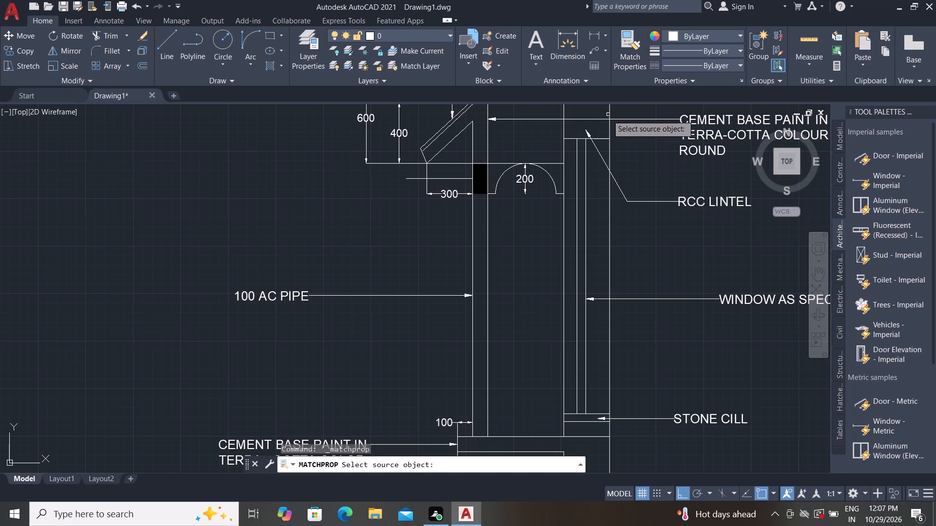
left_click(598, 120)
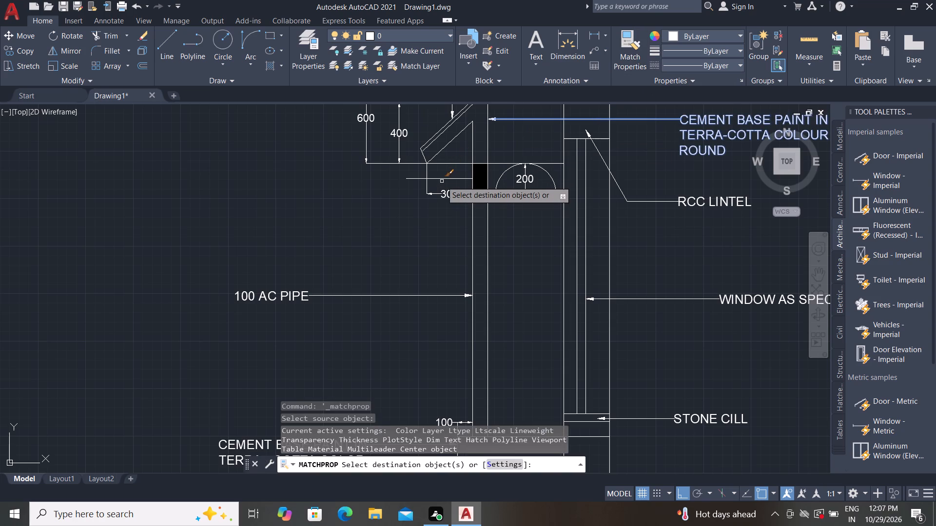
left_click(439, 178)
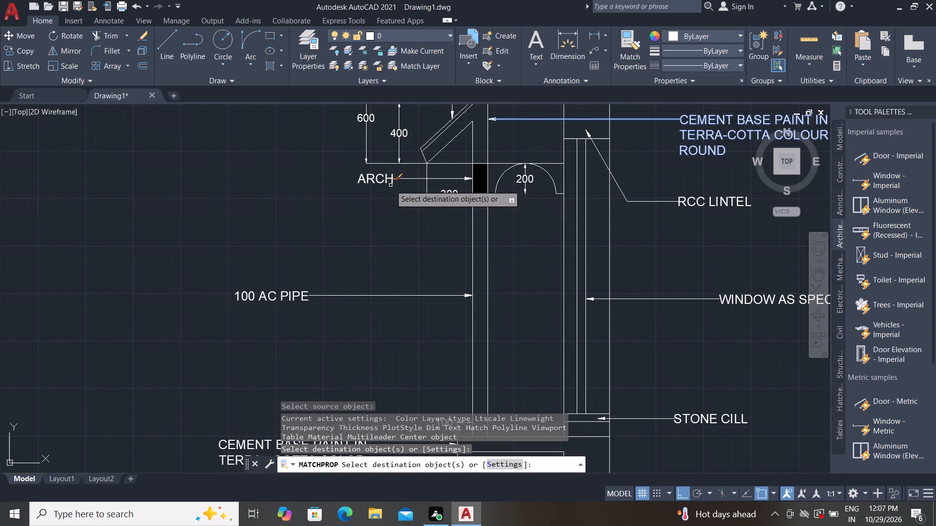
key("Escape")
key("Escape")
key("Escape")
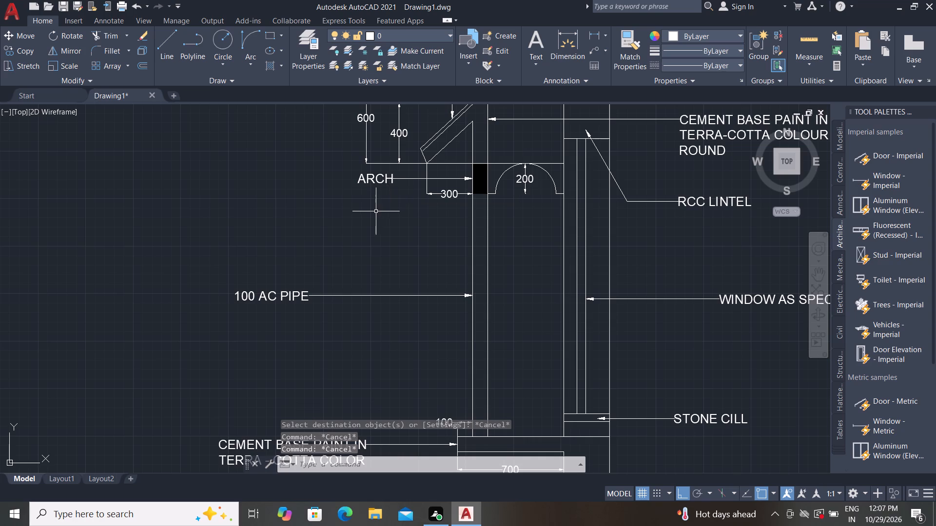
Add multiline text reading "ELEVATION" in the gap between the window's elevation and the plan below it.
scroll(383, 218, "down", 2)
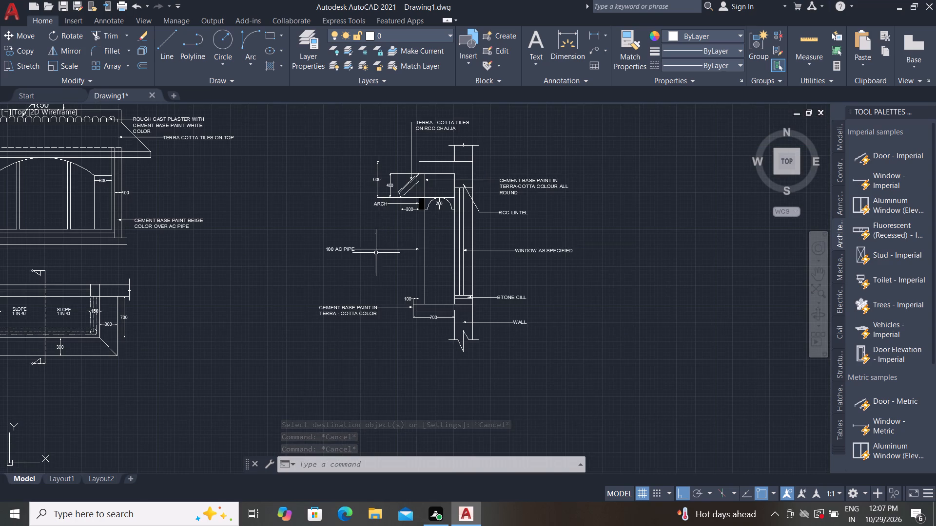
scroll(375, 254, "down", 1)
scroll(150, 267, "up", 2)
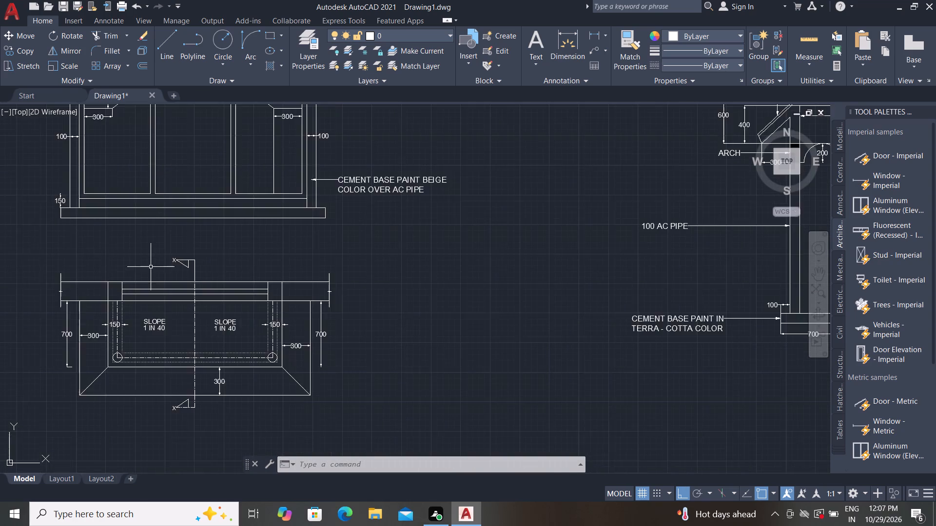
scroll(155, 258, "down", 1)
scroll(155, 257, "up", 3)
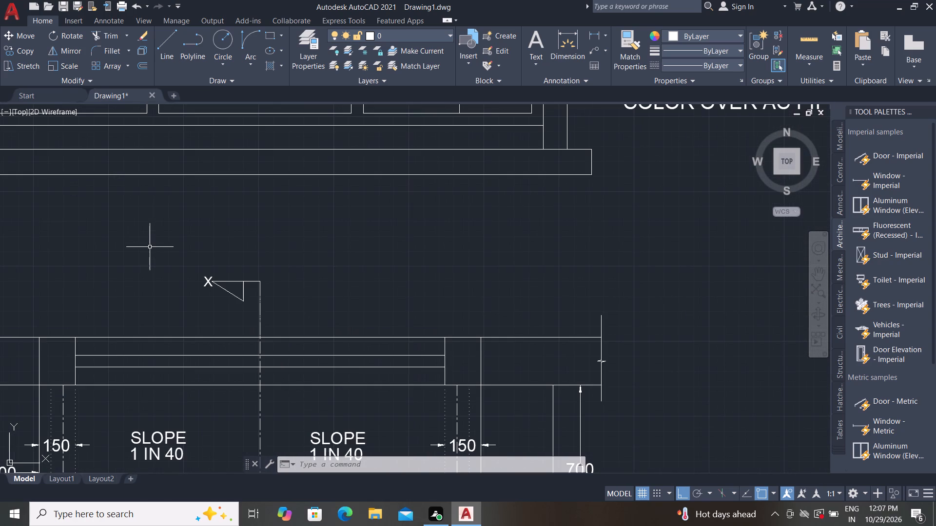
type("TT")
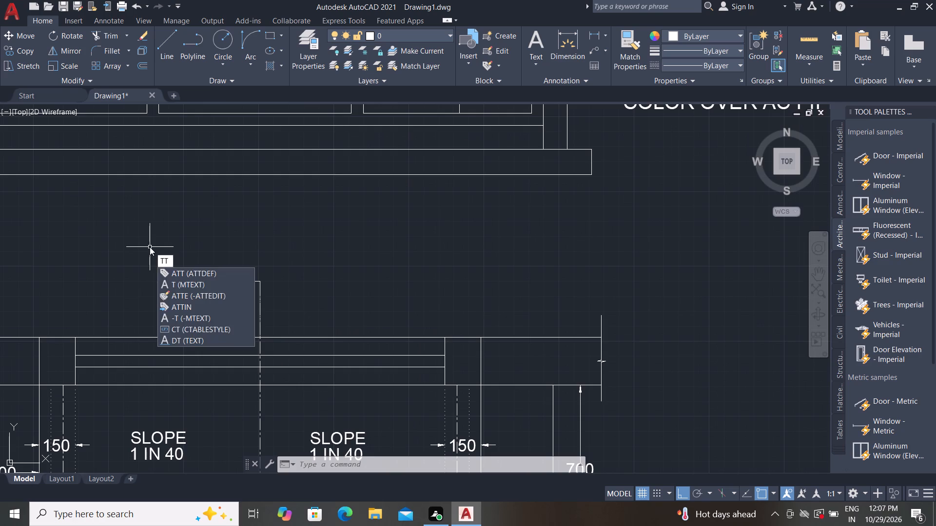
key("Escape")
key("Escape")
type("T")
key("space")
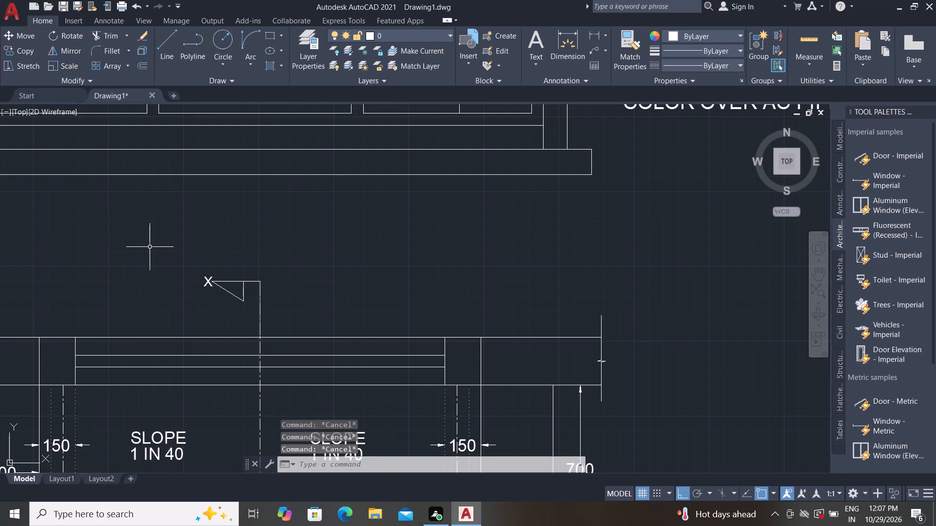
scroll(142, 232, "down", 1)
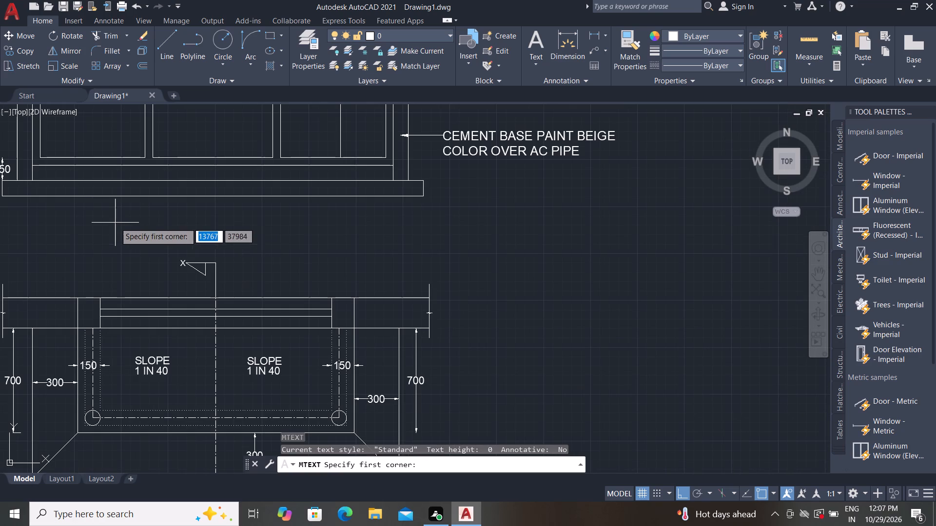
left_click(75, 206)
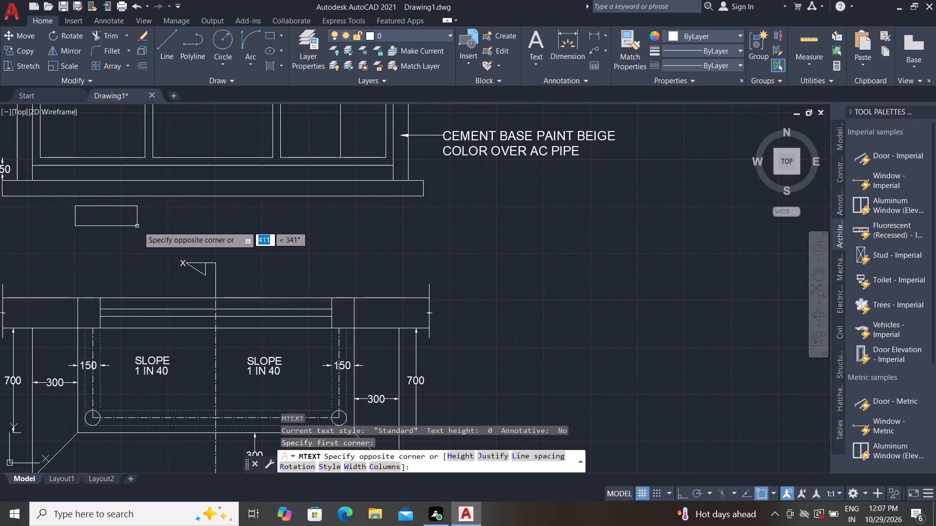
left_click(306, 241)
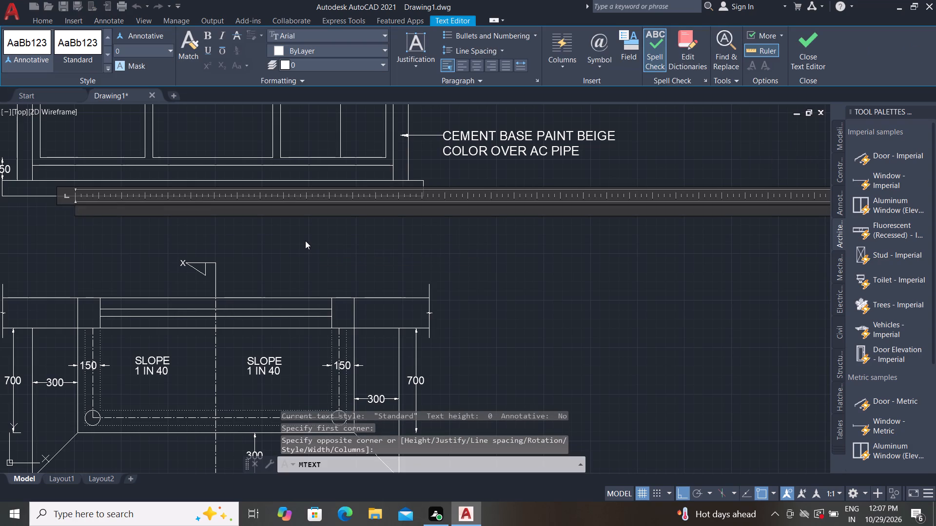
key("l")
key("BackSpace")
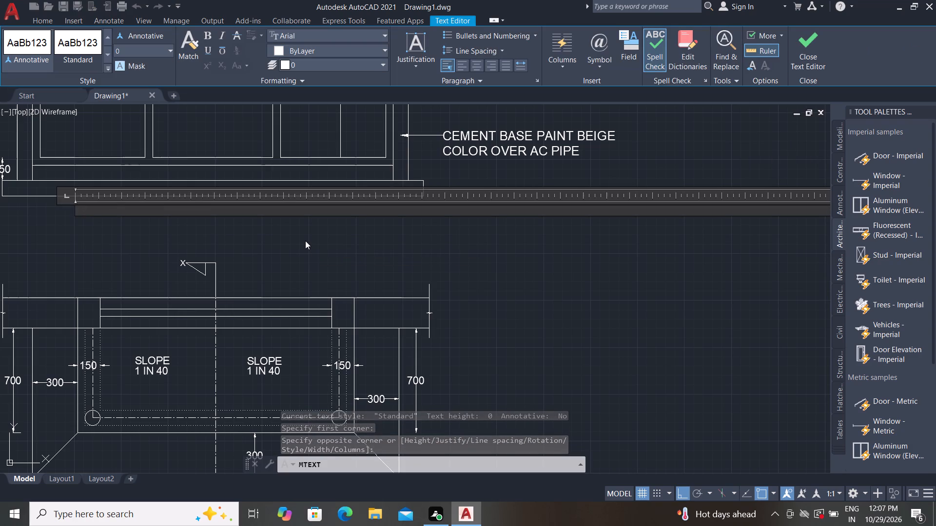
key("e")
type("LEVA")
type("TION")
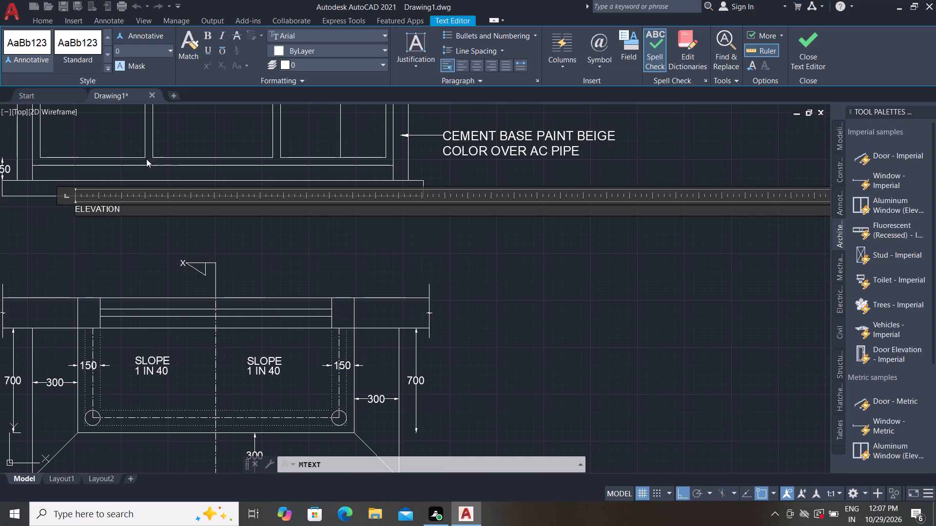
Set the text height of the "ELEVATION" title below the window's elevation to 200.
scroll(124, 206, "up", 2)
scroll(122, 216, "down", 1)
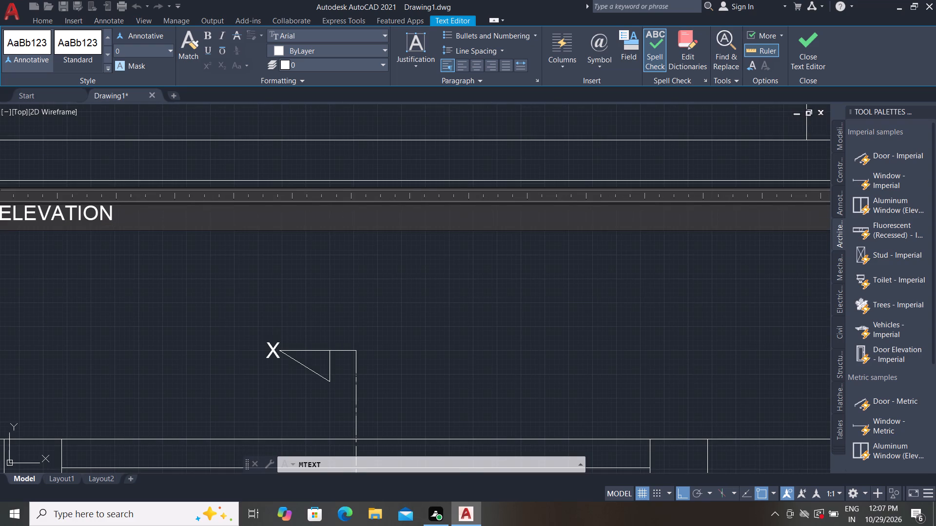
double_click(122, 215)
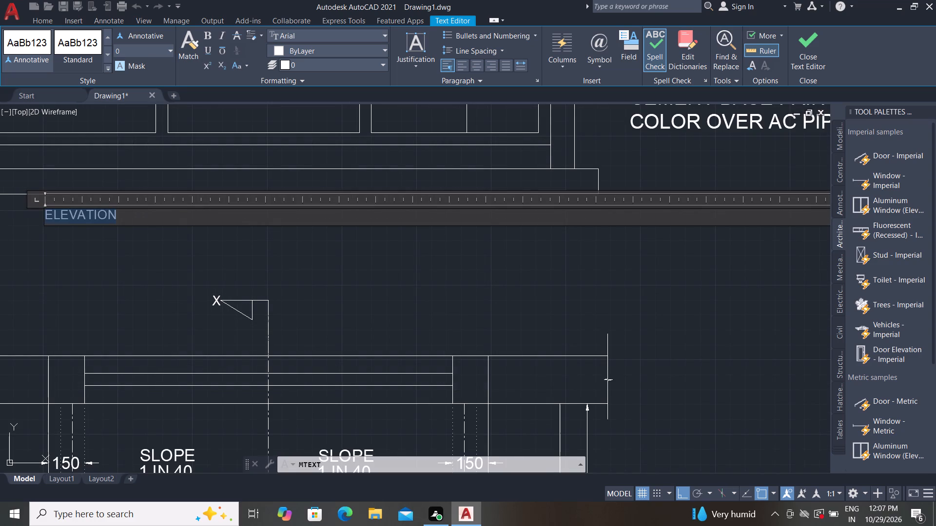
left_click(145, 53)
key("BackSpace")
key("2")
type("00")
key("Return")
left_click(1, 286)
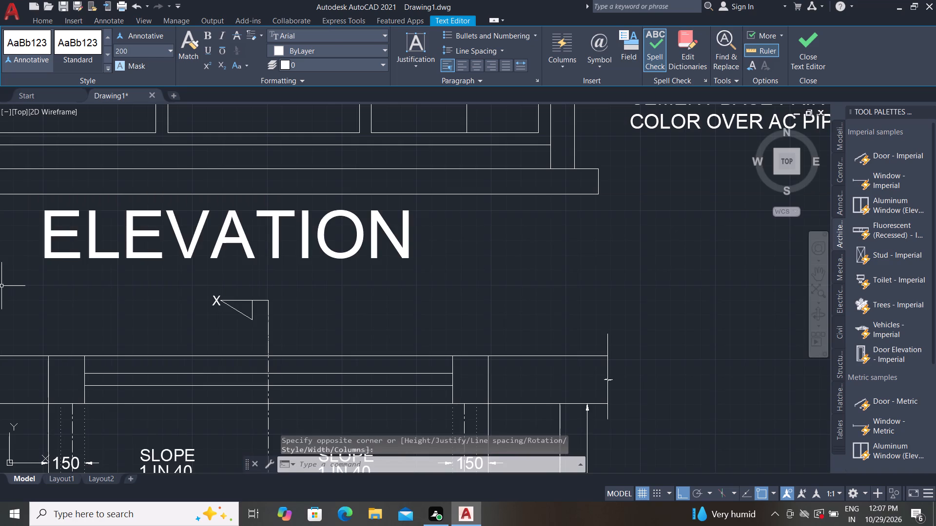
Copy the "ELEVATION" title to below the plan and, with Ortho off, to below the wall section.
scroll(101, 291, "down", 3)
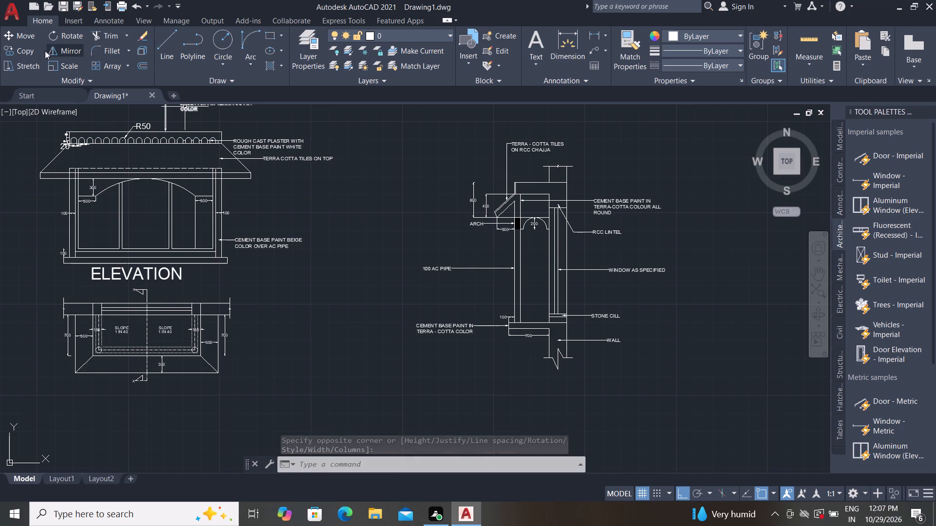
left_click(33, 49)
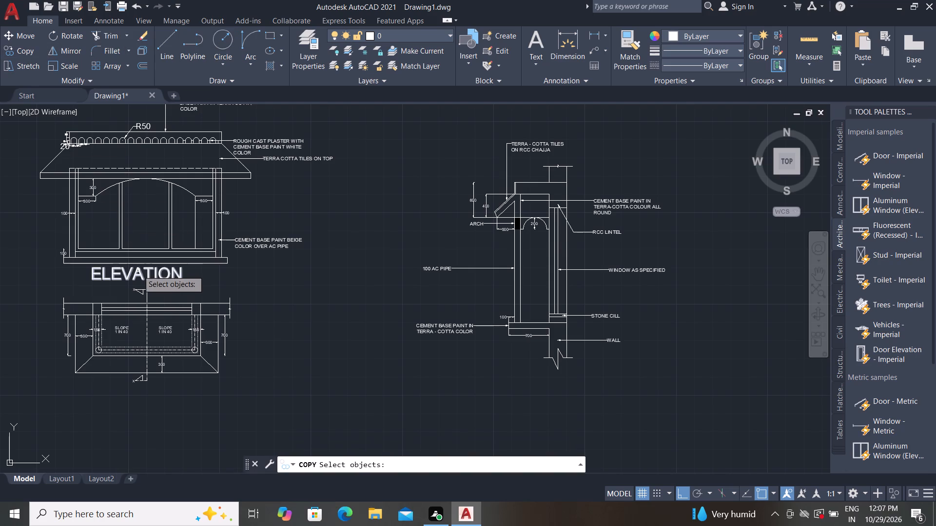
left_click(138, 271)
right_click(137, 270)
left_click(137, 270)
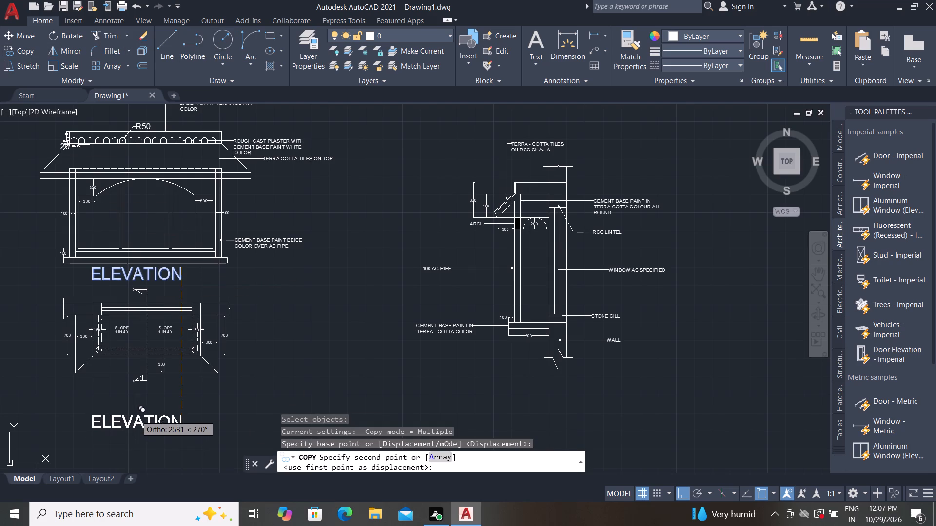
scroll(140, 415, "up", 2)
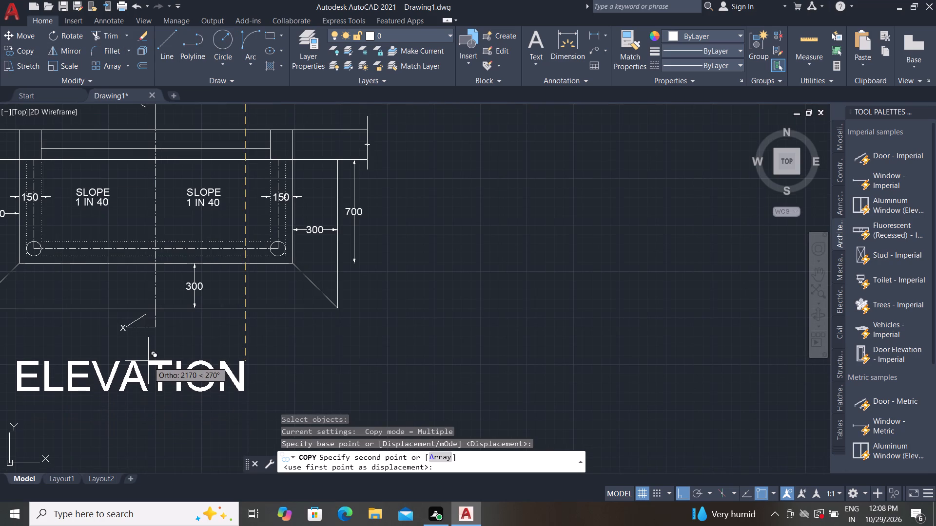
left_click(148, 361)
scroll(146, 357, "down", 2)
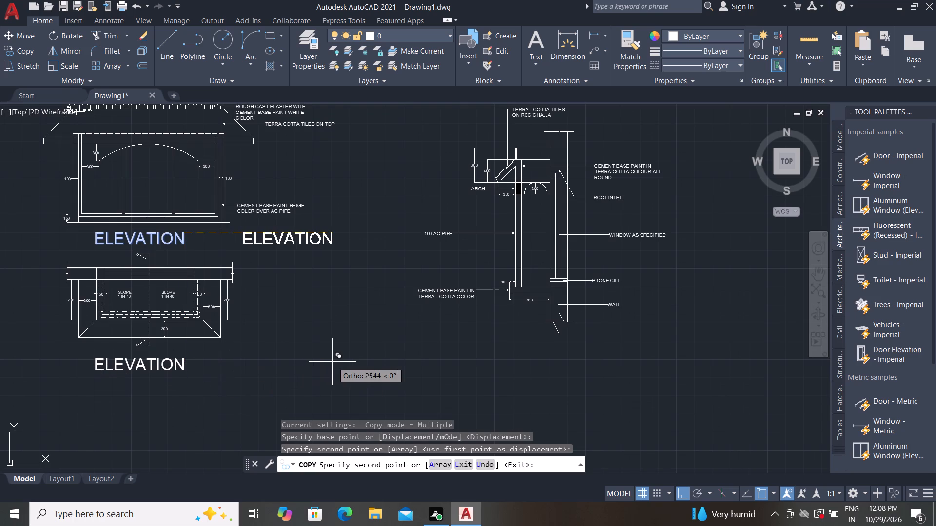
key("F8")
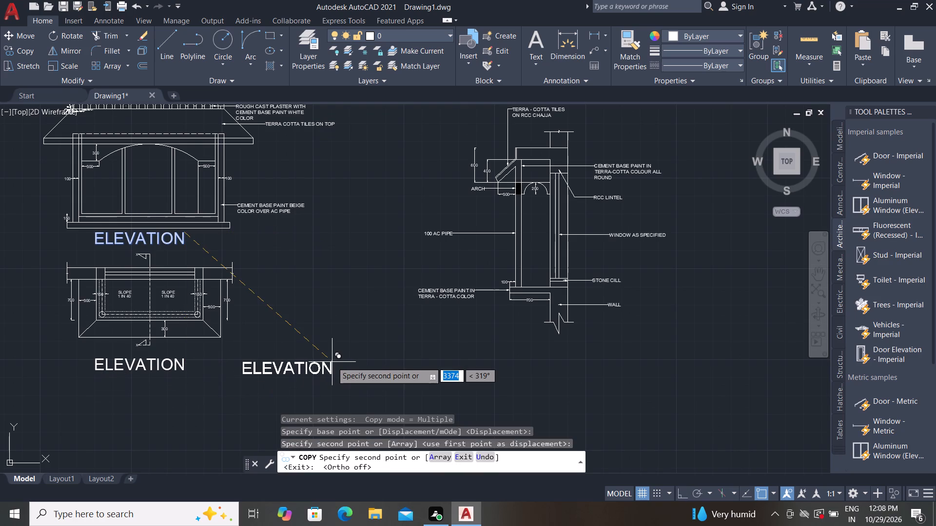
left_click(593, 346)
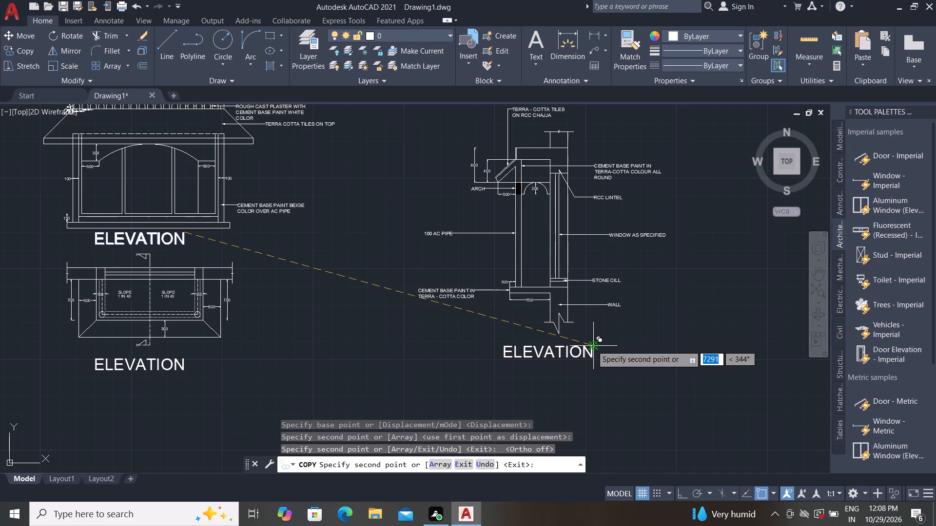
key("Escape")
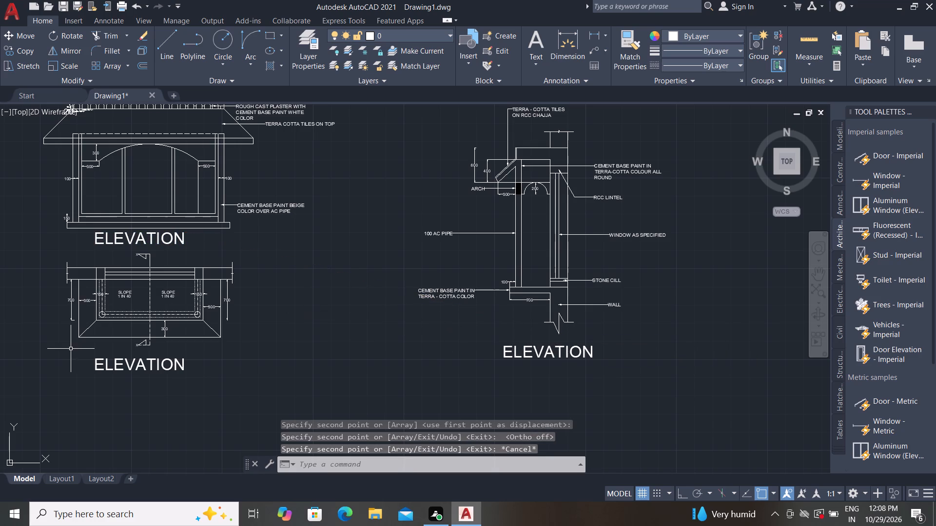
Change the copied title below the plan to read "PLAN".
triple_click(127, 365)
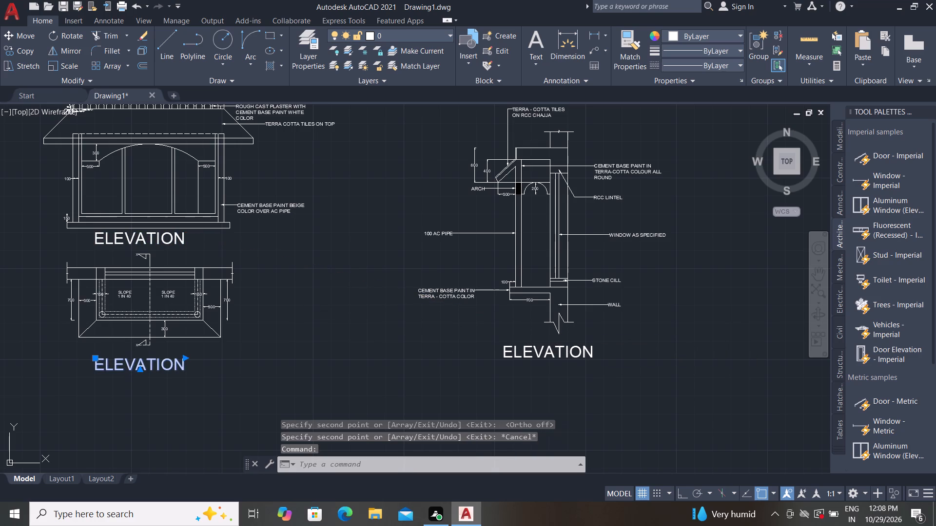
scroll(152, 363, "down", 2)
scroll(155, 361, "up", 4)
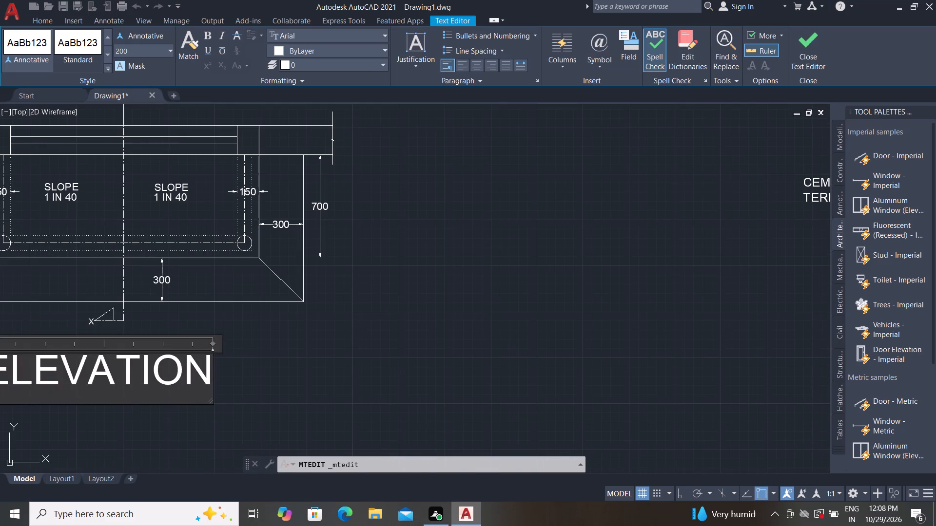
scroll(201, 376, "down", 1)
left_click(202, 381)
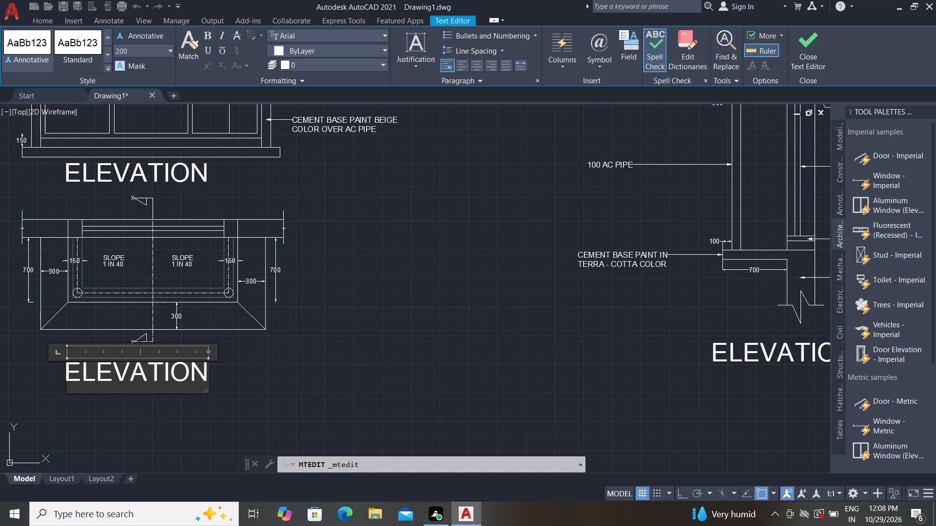
key("BackSpace")
key("BackSpace")
key("BackSpace")
key("BackSpace")
key("BackSpace")
key("BackSpace")
key("BackSpace")
key("BackSpace")
key("BackSpace")
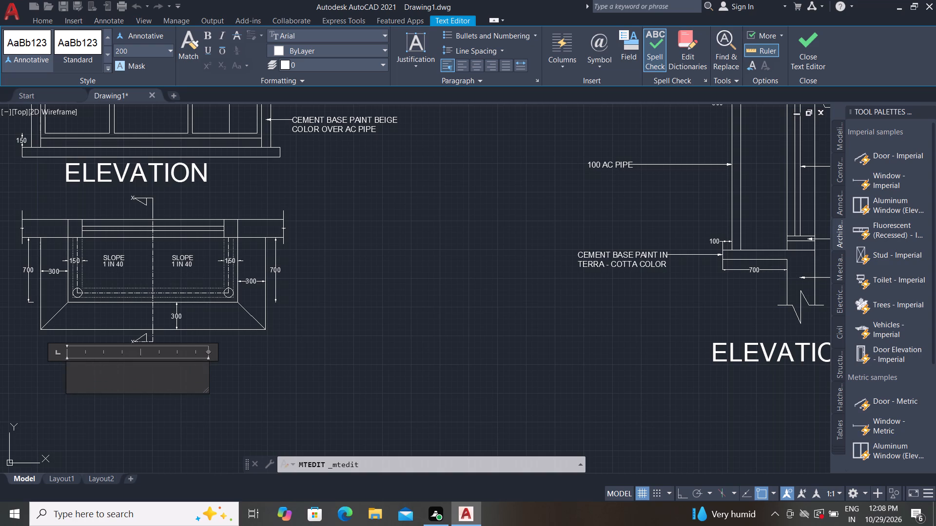
type("PLA")
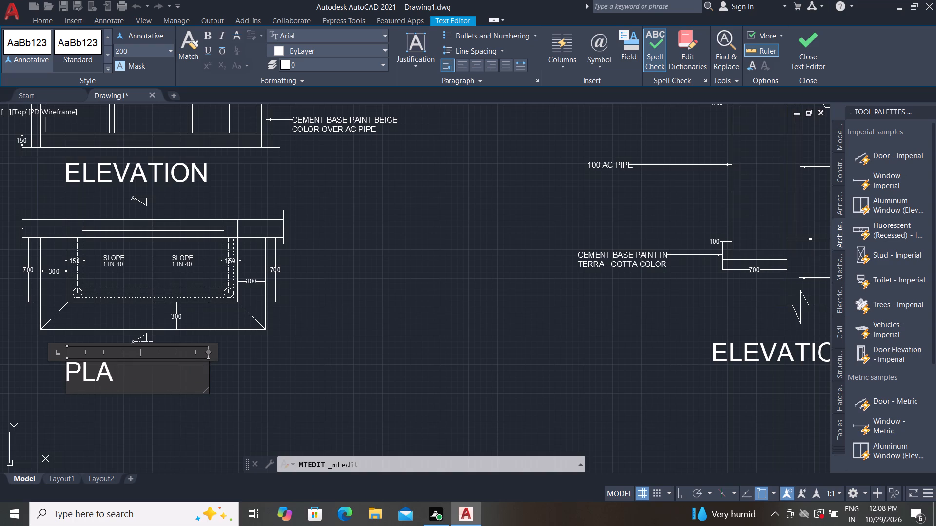
key("n")
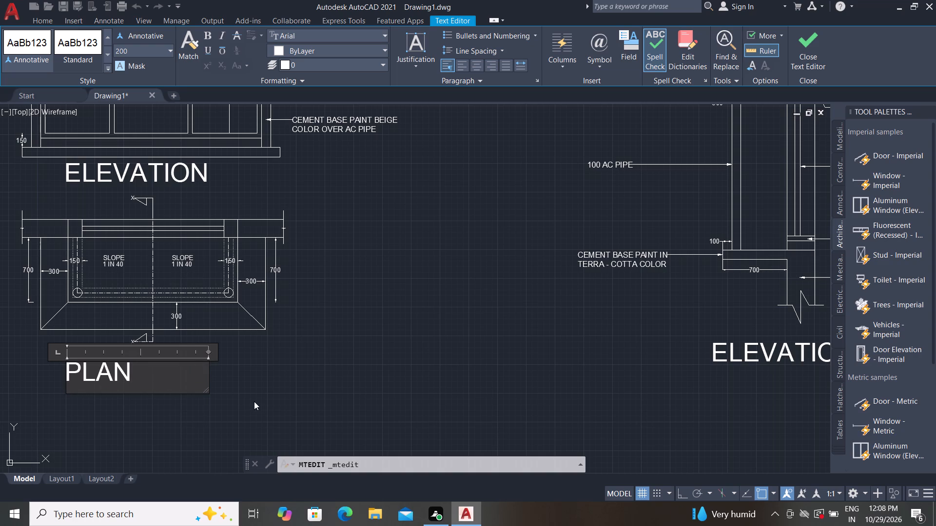
left_click(254, 400)
Change the copied title below the wall section to read "SECTION AT ' X-X'".
scroll(237, 356, "down", 1)
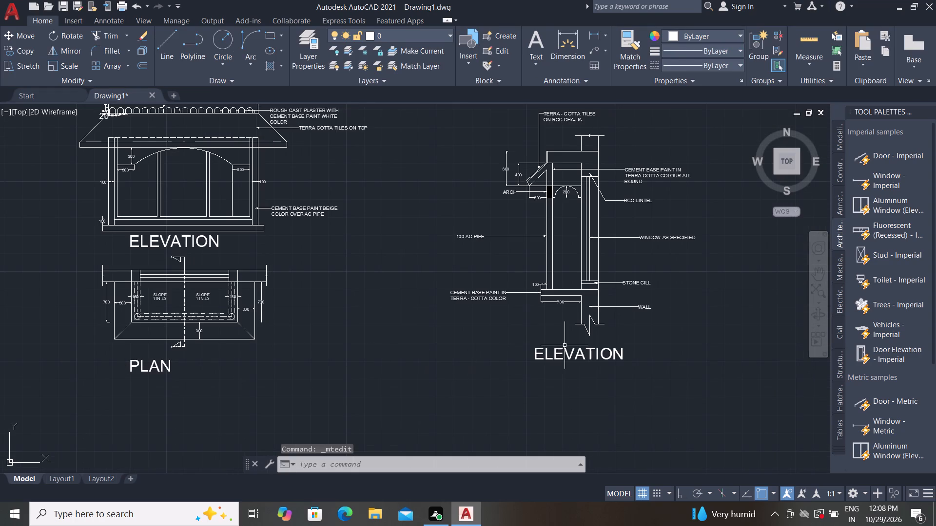
double_click(560, 357)
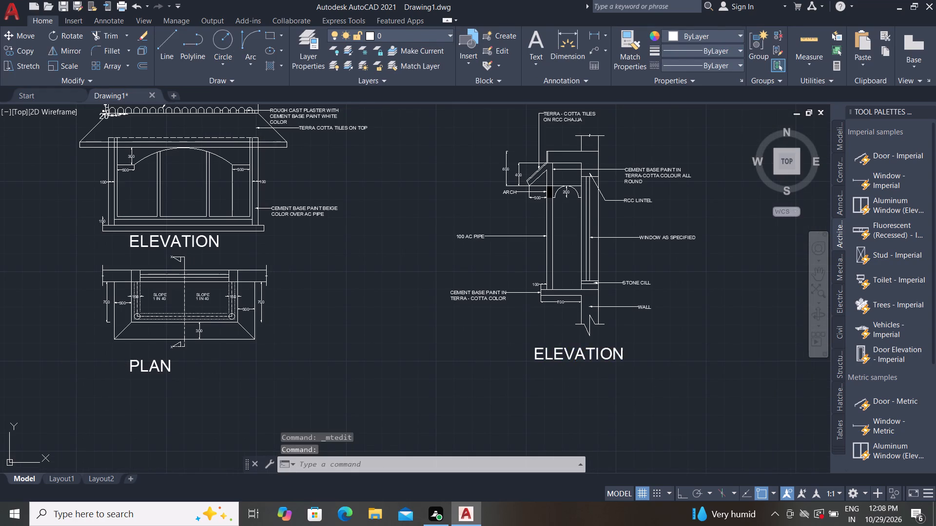
scroll(562, 356, "down", 1)
scroll(604, 352, "up", 3)
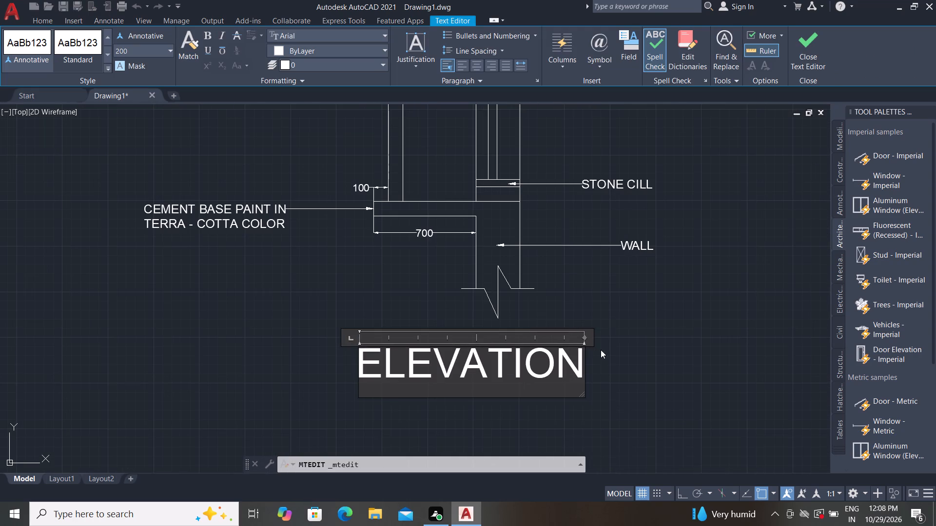
left_click(582, 384)
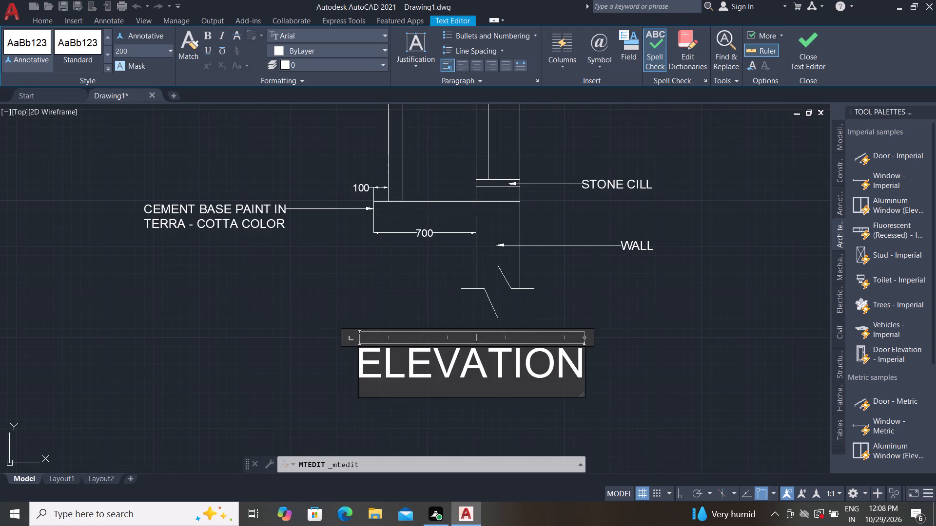
left_click(579, 386)
key("BackSpace")
key("BackSpace")
key("BackSpace")
key("BackSpace")
key("BackSpace")
key("BackSpace")
key("BackSpace")
key("BackSpace")
key("BackSpace")
key("BackSpace")
key("BackSpace")
key("BackSpace")
key("BackSpace")
key("BackSpace")
key("BackSpace")
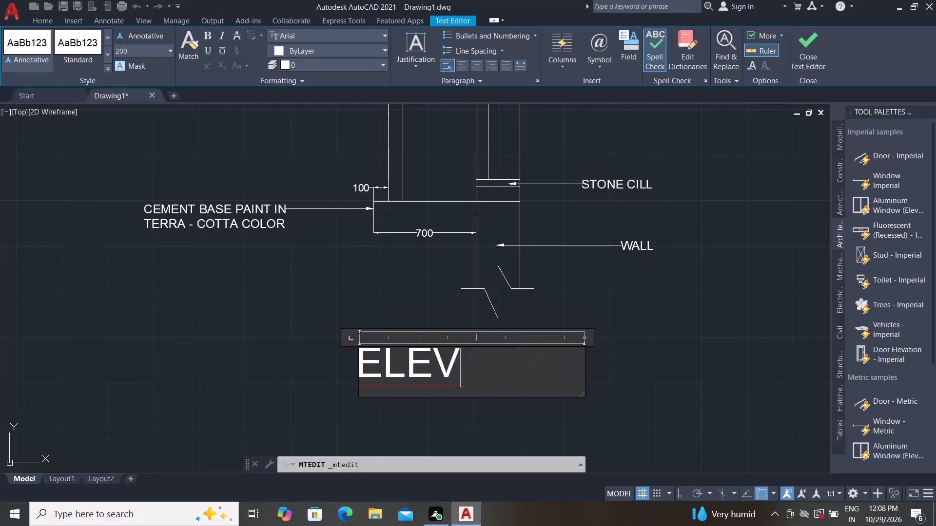
key("s")
key("e")
type("CT")
type("IO")
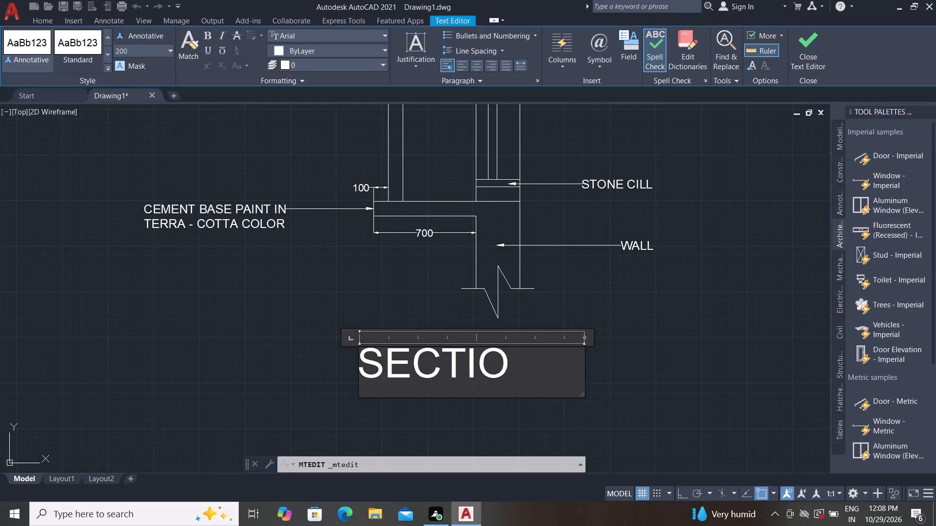
type("N")
key("space")
type("AT")
key("space")
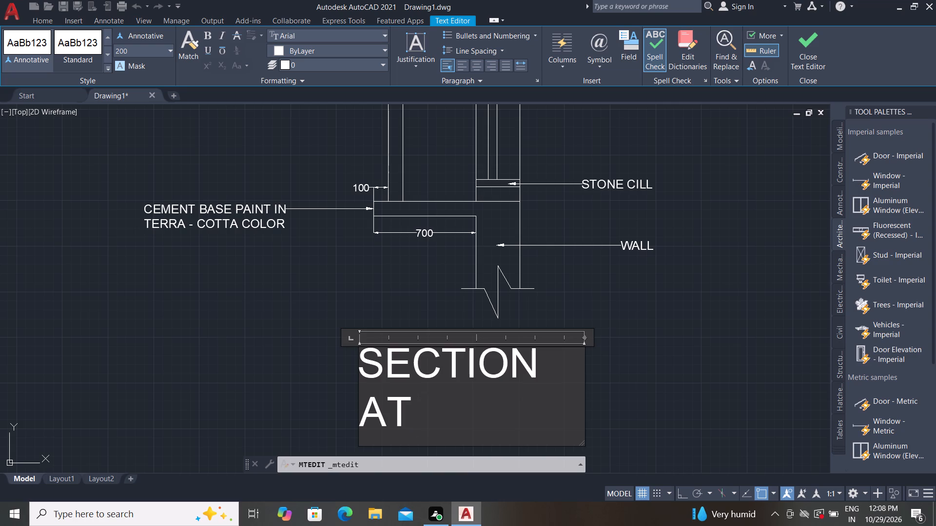
key("apostrophe")
key("space")
key("x")
key("minus")
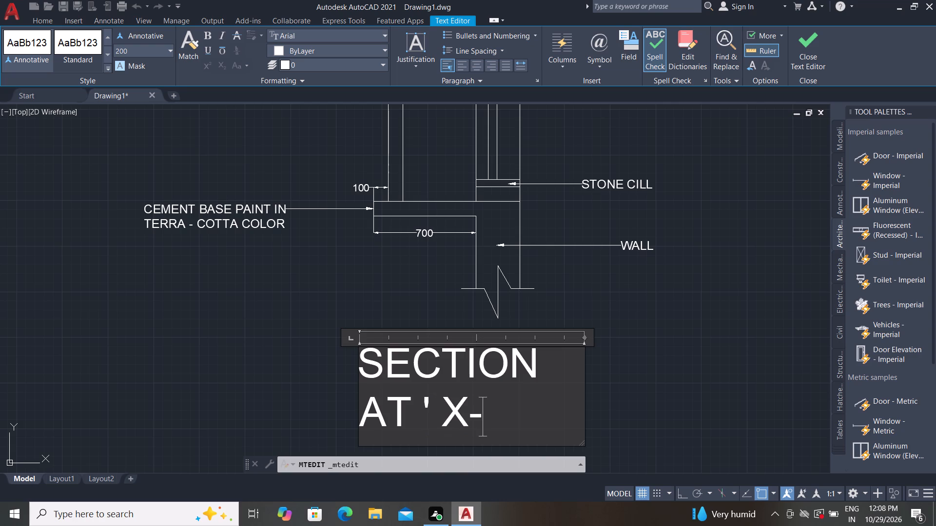
key("x")
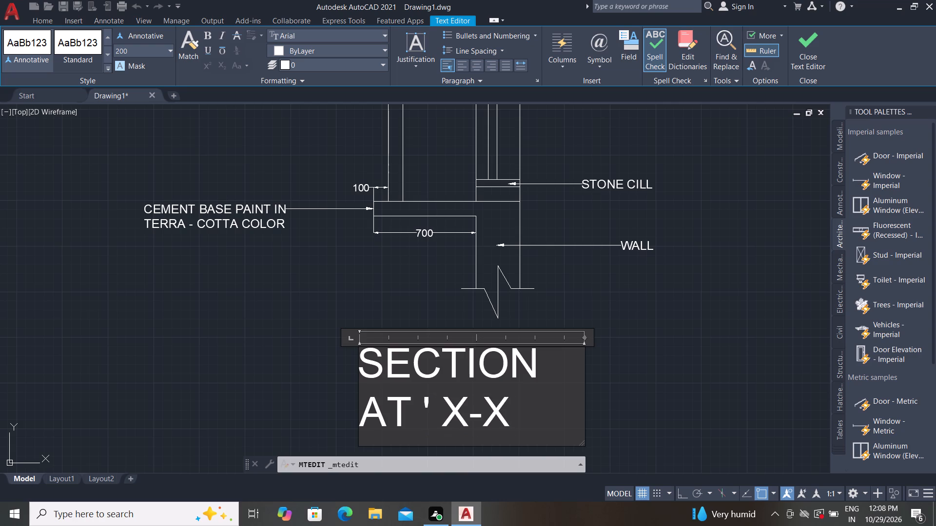
key("apostrophe")
left_click(627, 294)
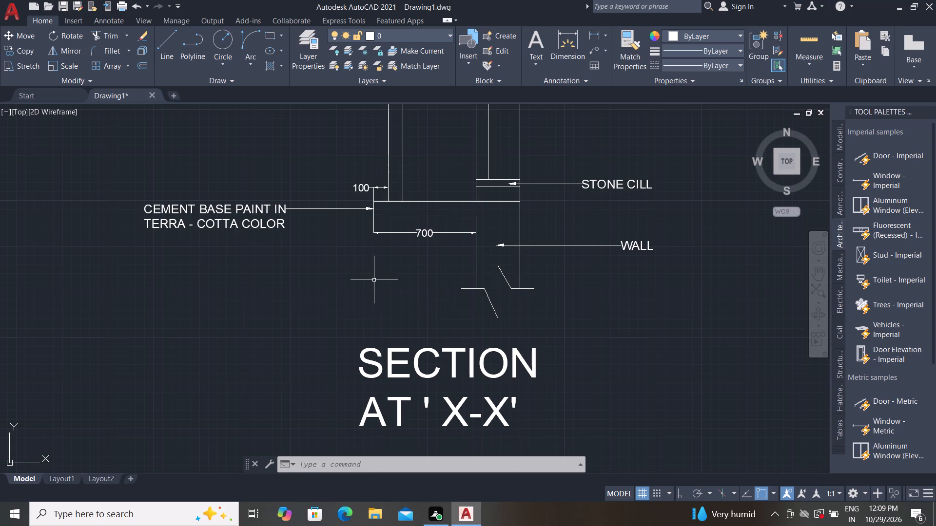
Widen the text frame of the "SECTION AT ' X-X'" title so it fits on one line below the wall section.
left_click(426, 375)
left_click(587, 346)
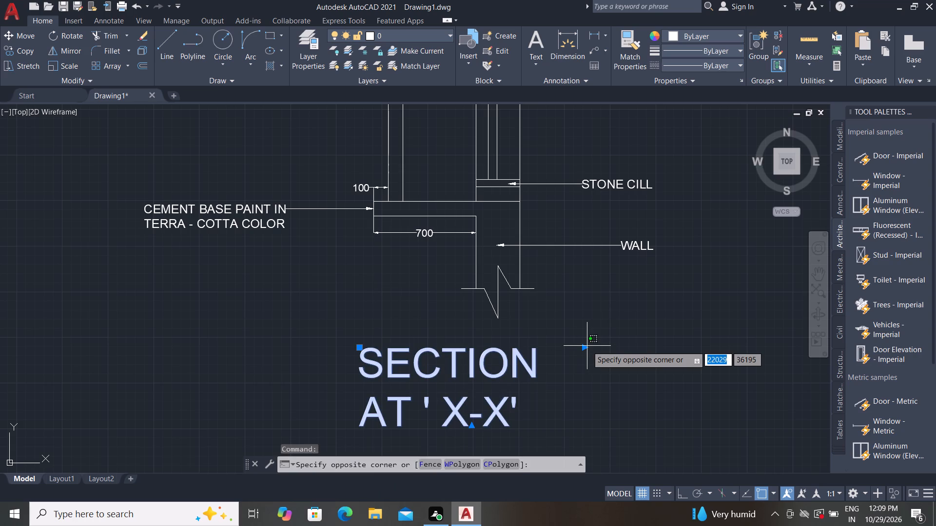
left_click(585, 346)
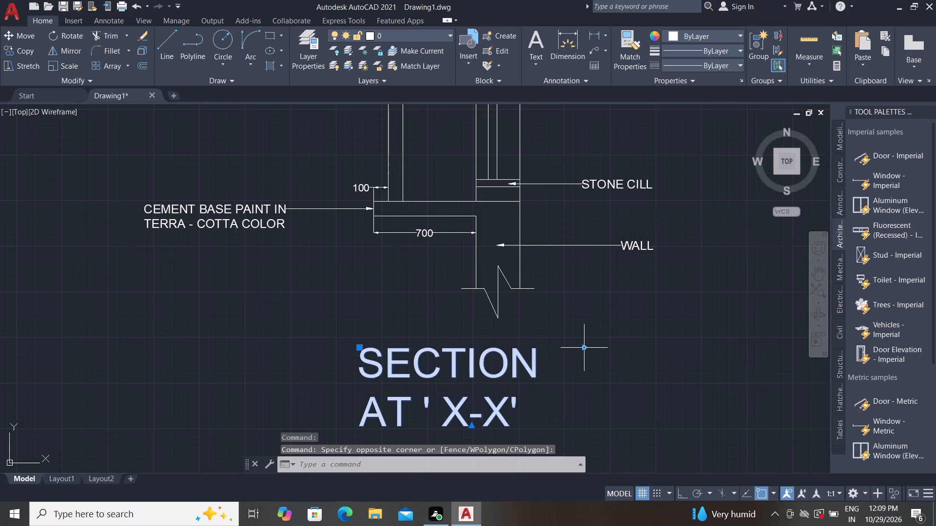
left_click(584, 345)
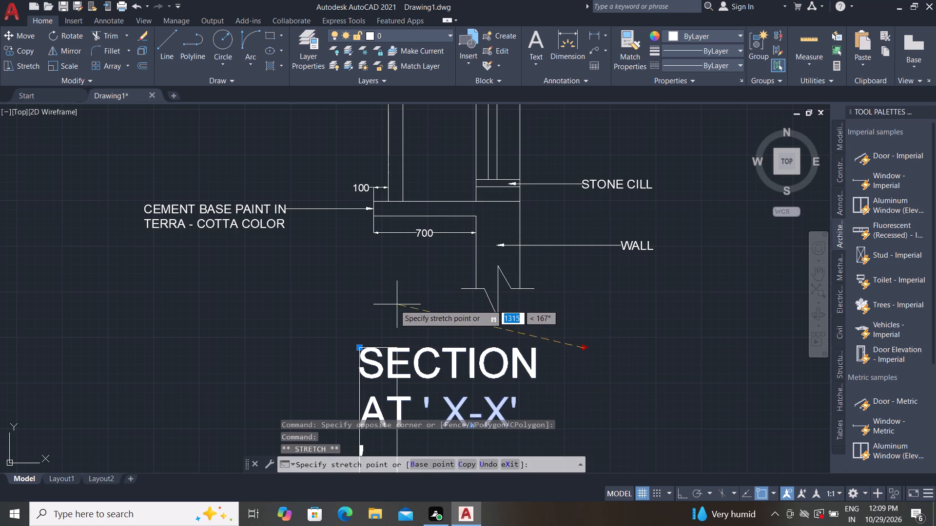
scroll(393, 305, "down", 2)
left_click(581, 326)
scroll(507, 348, "down", 1)
key("Escape")
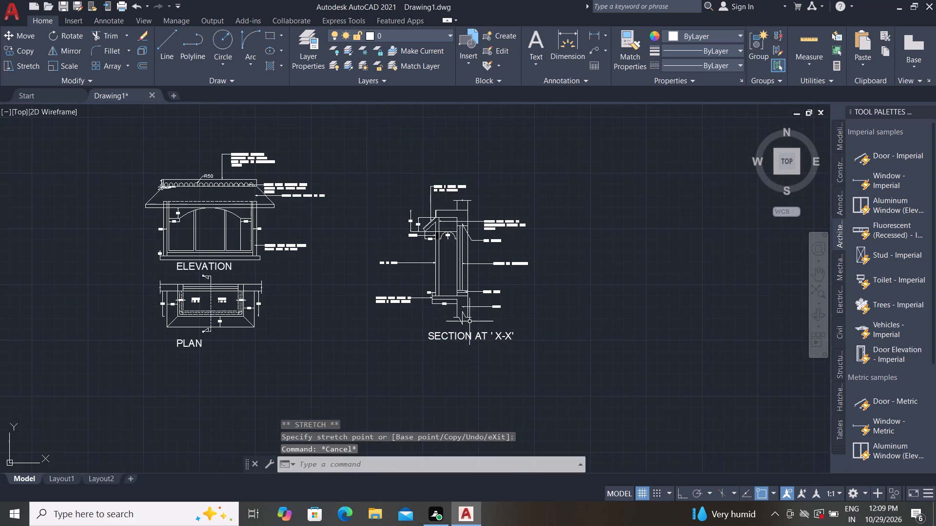
Set the colour of the "SECTION AT ' X-X'" title to Blue.
left_click(471, 334)
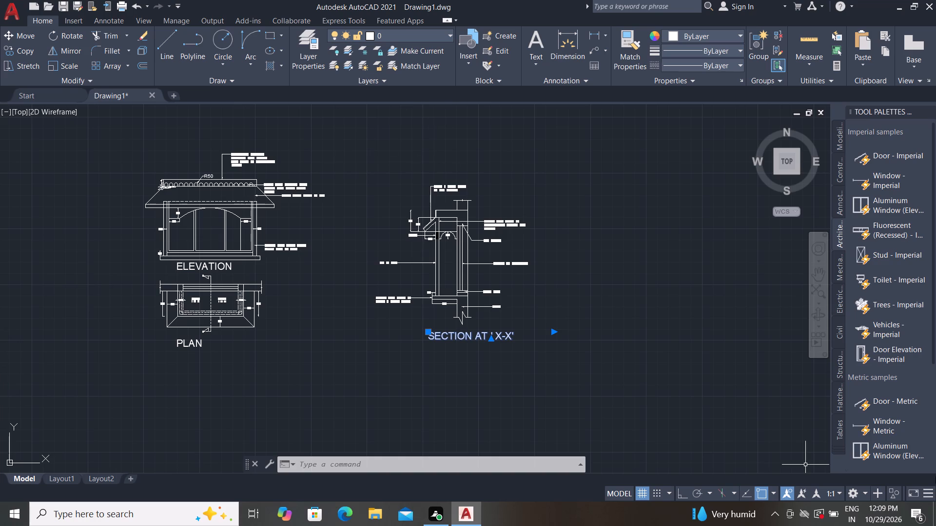
left_click(708, 32)
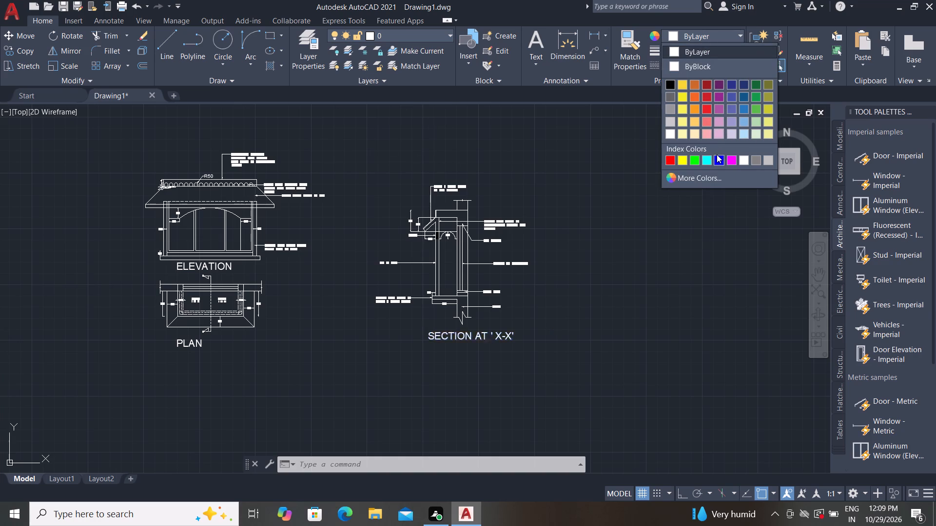
left_click(718, 157)
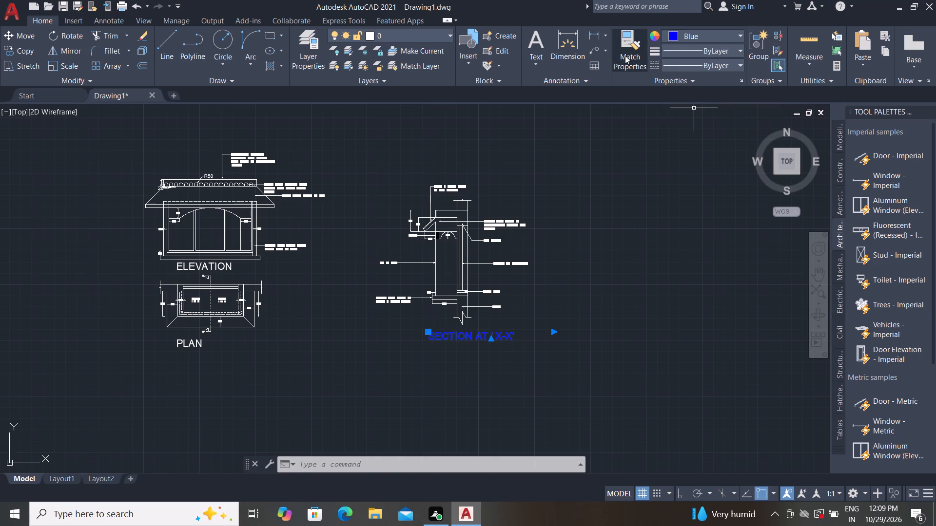
Match the properties of the "SECTION AT ' X-X'" title onto the "ELEVATION" and "PLAN" titles.
left_click(625, 56)
left_click(222, 265)
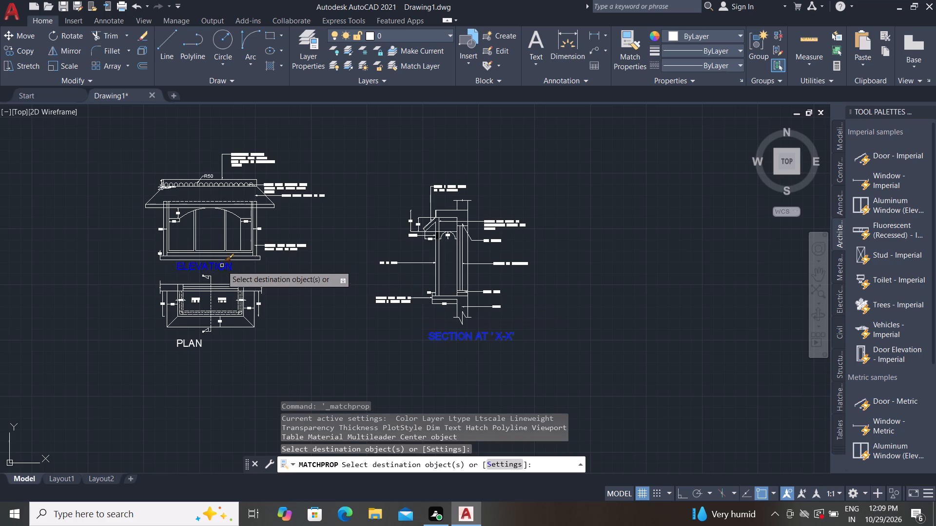
left_click(202, 344)
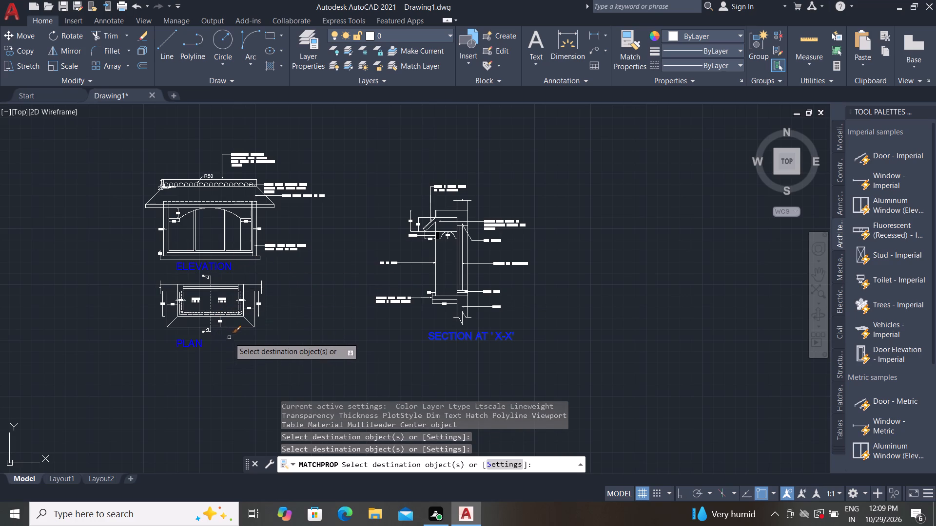
key("Escape")
key("Escape")
key("Escape")
key("Escape")
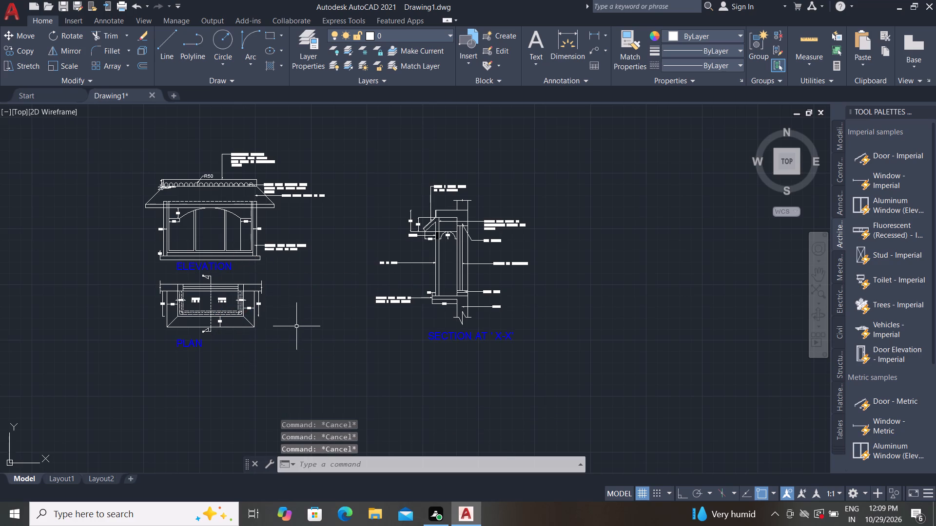
Save the drawing under the new name CHAJJA in the Documents folder as an AutoCAD 2018 drawing.
scroll(257, 313, "down", 1)
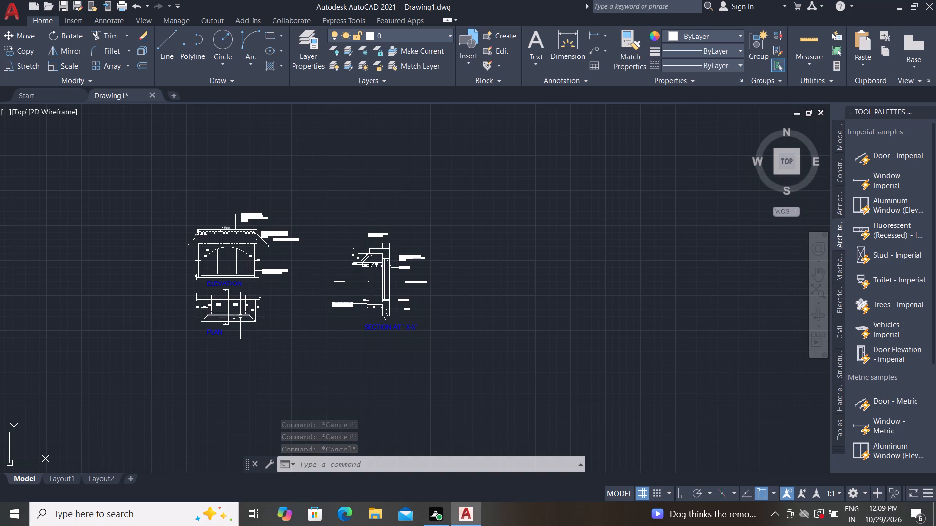
middle_click_drag(207, 277, 212, 278)
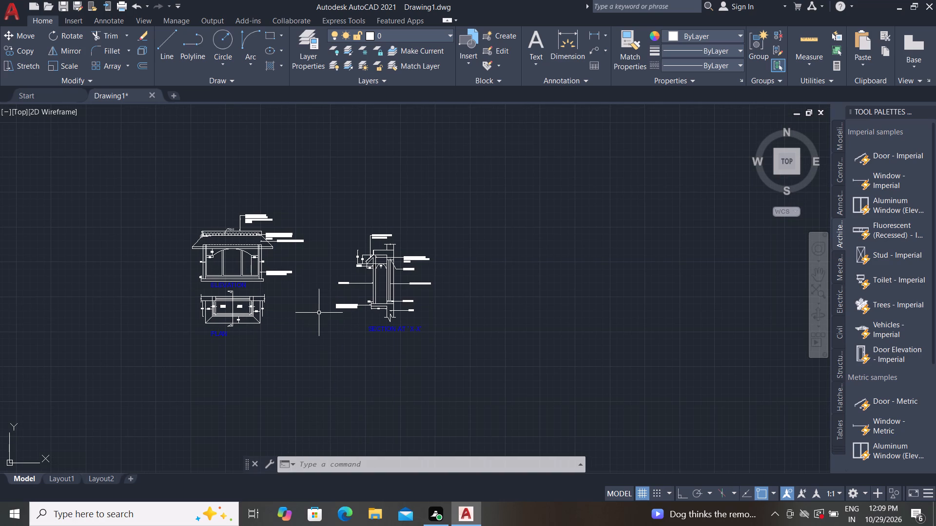
key("Escape")
key("Escape")
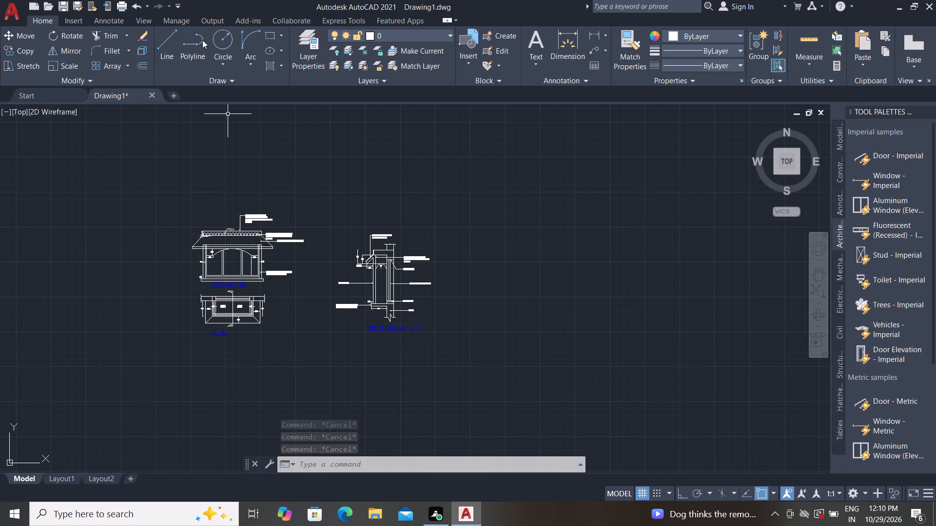
left_click(76, 5)
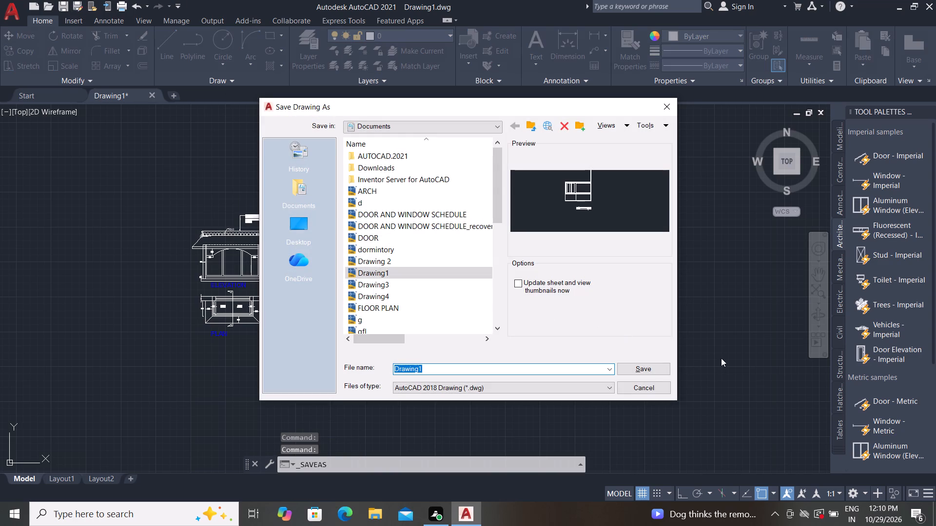
left_click(590, 370)
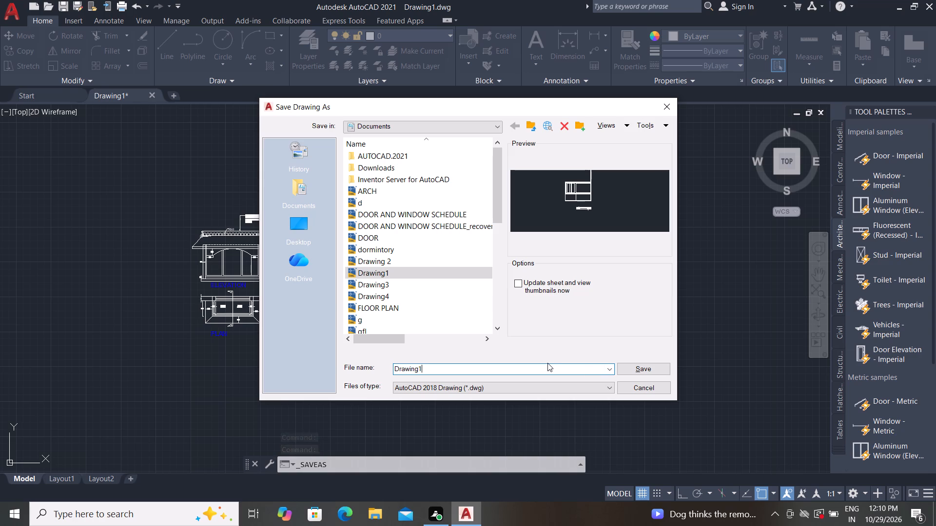
key("BackSpace")
key("BackSpace")
key("BackSpace")
key("BackSpace")
key("BackSpace")
key("BackSpace")
key("BackSpace")
key("BackSpace")
key("BackSpace")
key("BackSpace")
key("BackSpace")
key("BackSpace")
key("BackSpace")
key("BackSpace")
key("BackSpace")
key("BackSpace")
key("BackSpace")
key("BackSpace")
key("BackSpace")
key("BackSpace")
type("CHAJJA")
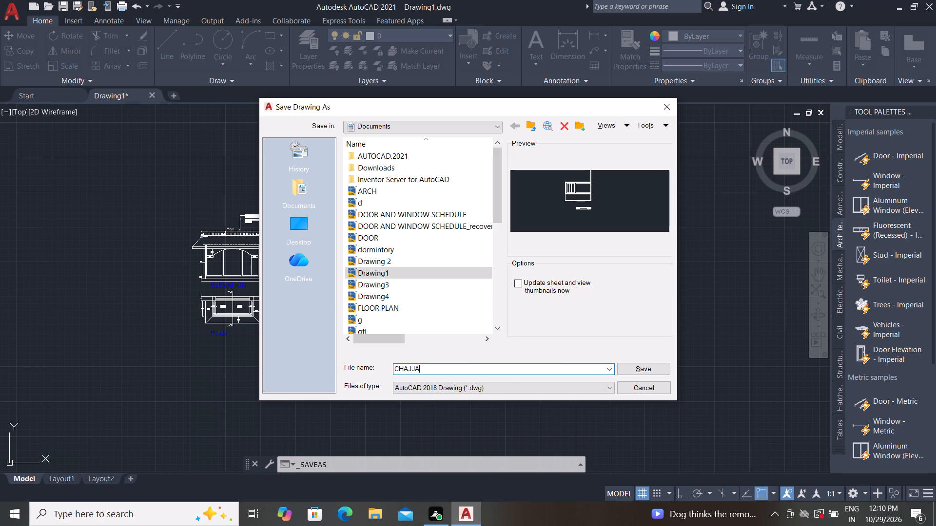
left_click(644, 370)
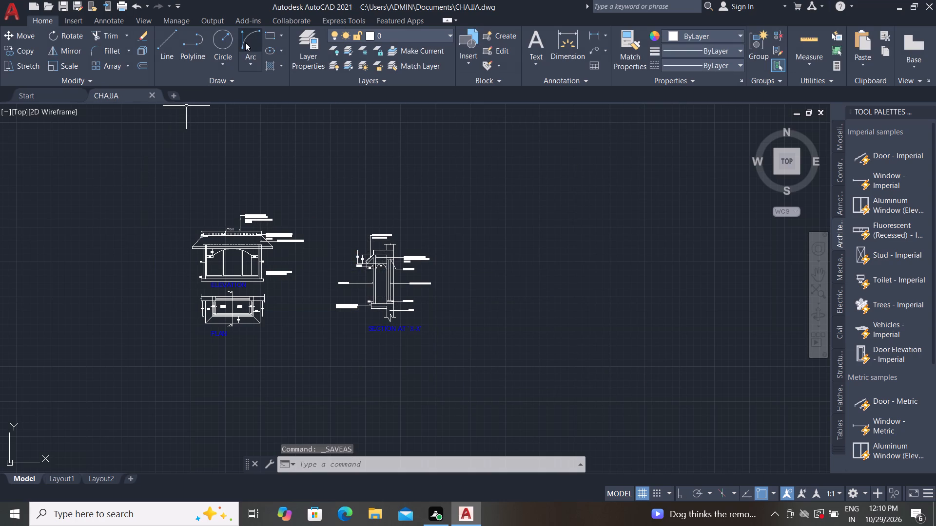
Plot a window enclosing all three titled views with DWG To PDF.pc3, saving it as CHAJJA-Model.pdf in Documents.
key("ctrl+p")
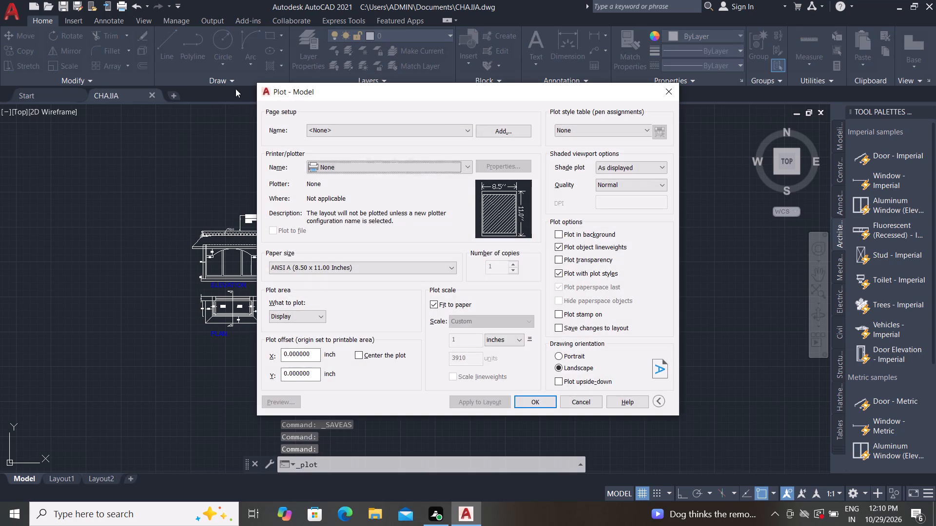
left_click(401, 164)
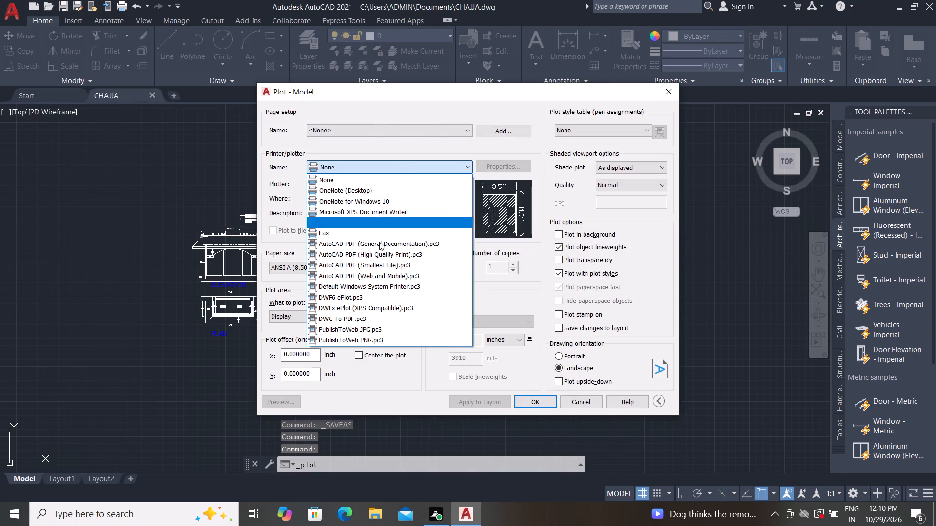
left_click(386, 320)
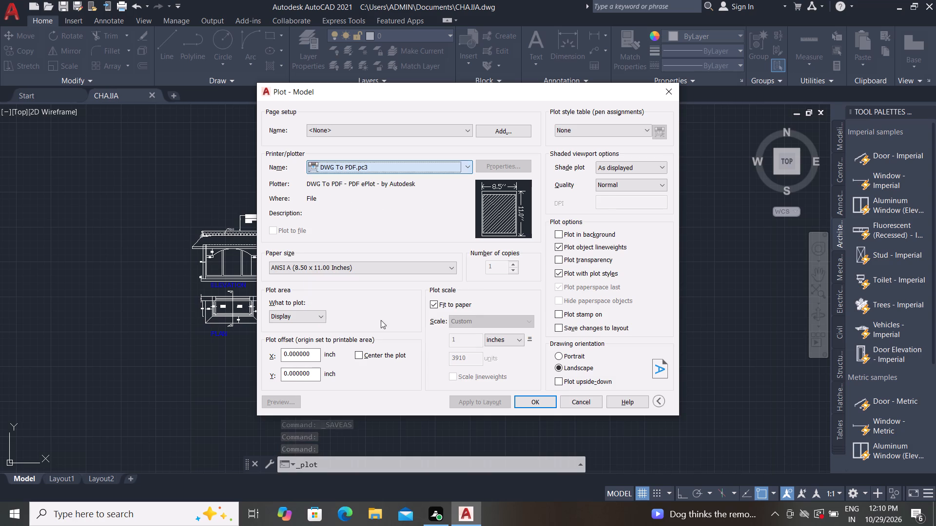
left_click(301, 317)
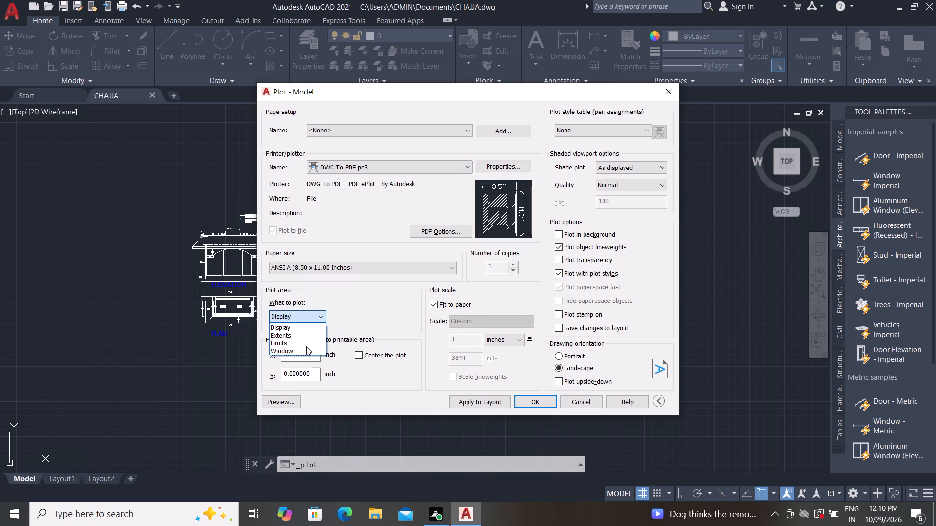
left_click(308, 352)
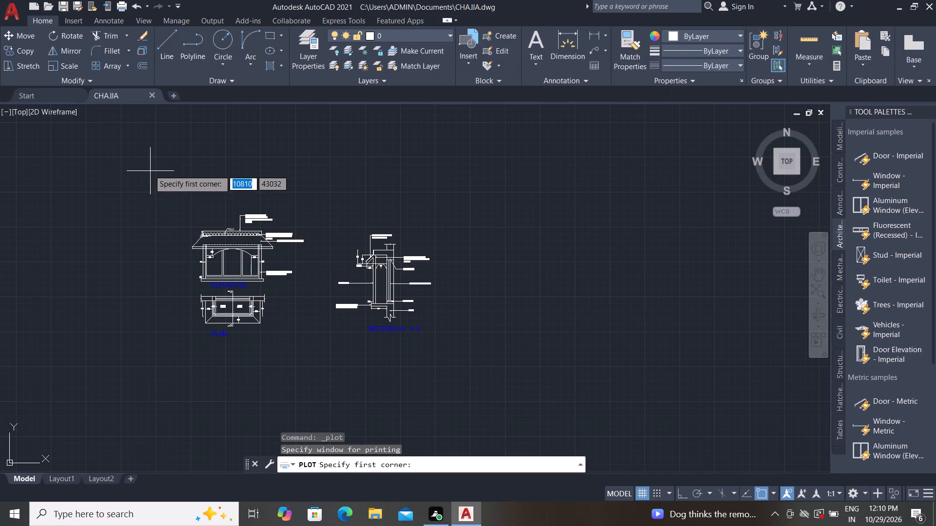
left_click(151, 169)
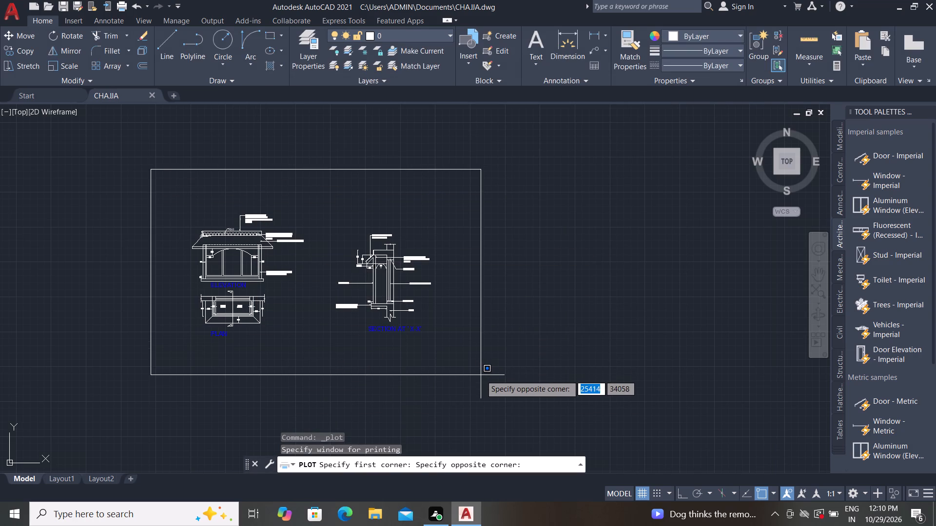
left_click(481, 375)
left_click(528, 400)
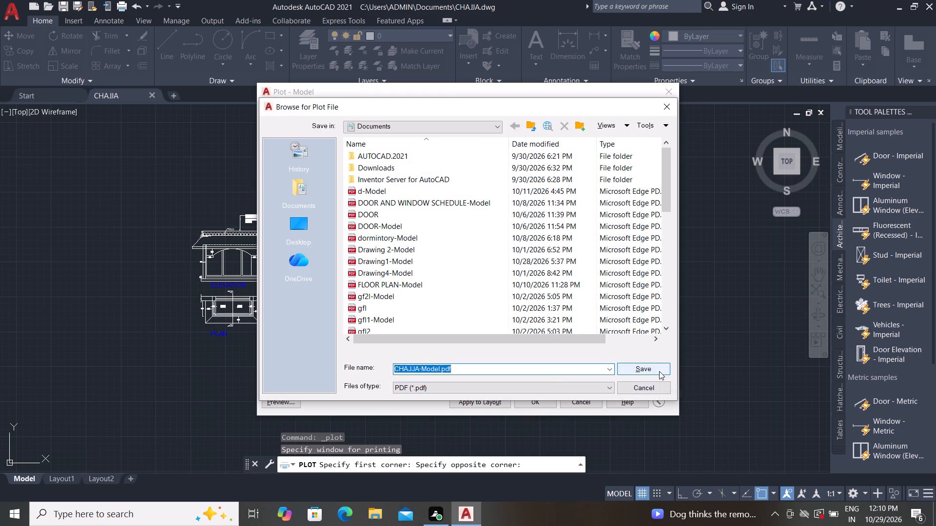
left_click(659, 371)
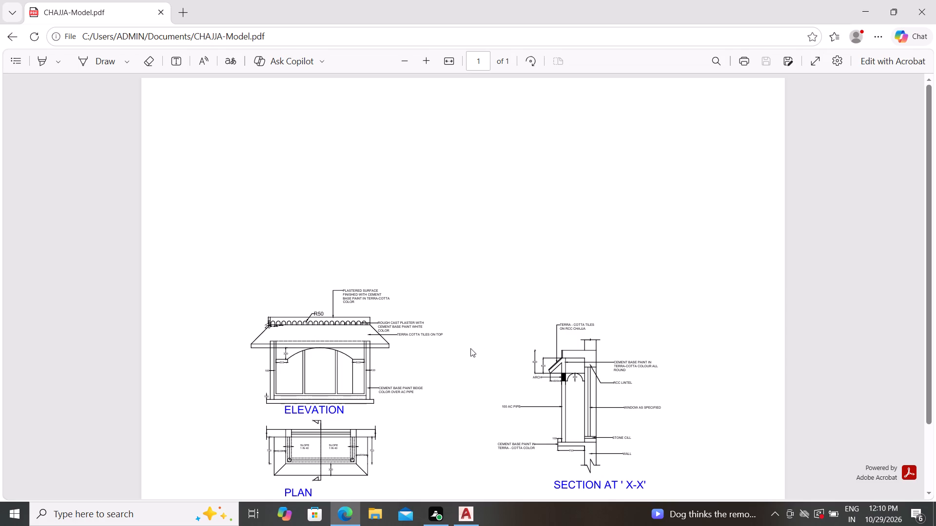
In Microsoft Edge, look over the plotted sheet and save a copy of it as CHAJJA-Model to the Desktop.
scroll(470, 349, "down", 3)
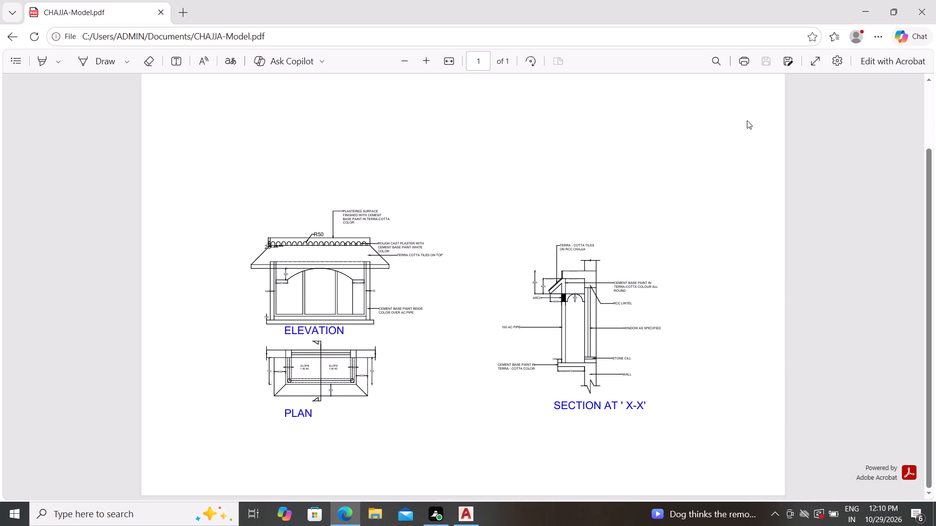
left_click(789, 63)
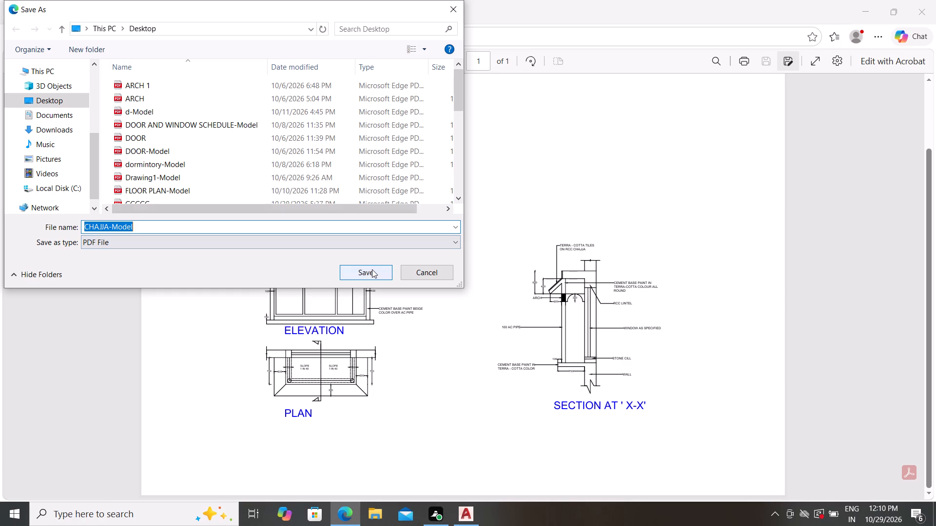
left_click(372, 269)
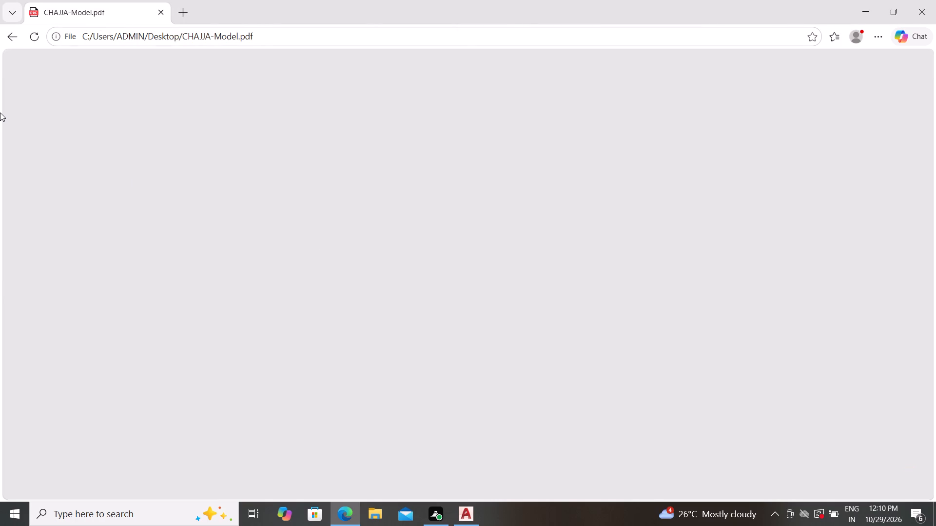
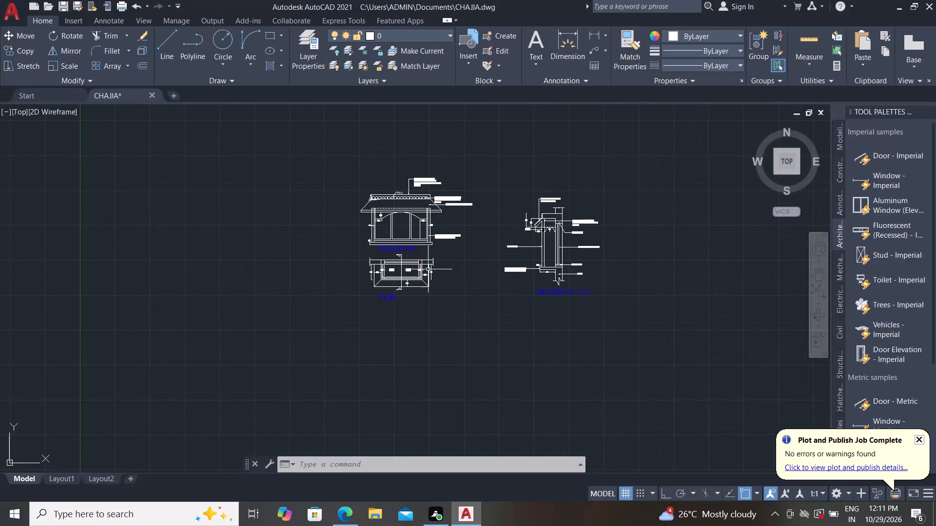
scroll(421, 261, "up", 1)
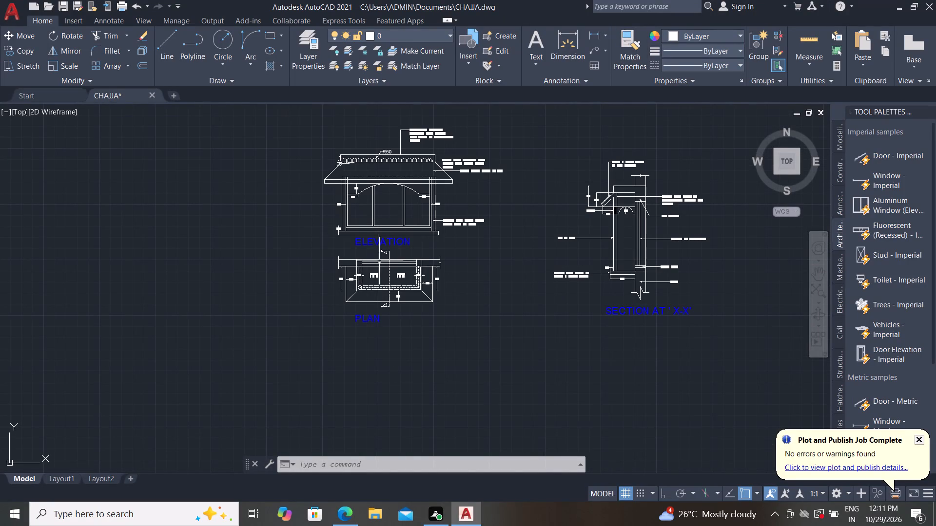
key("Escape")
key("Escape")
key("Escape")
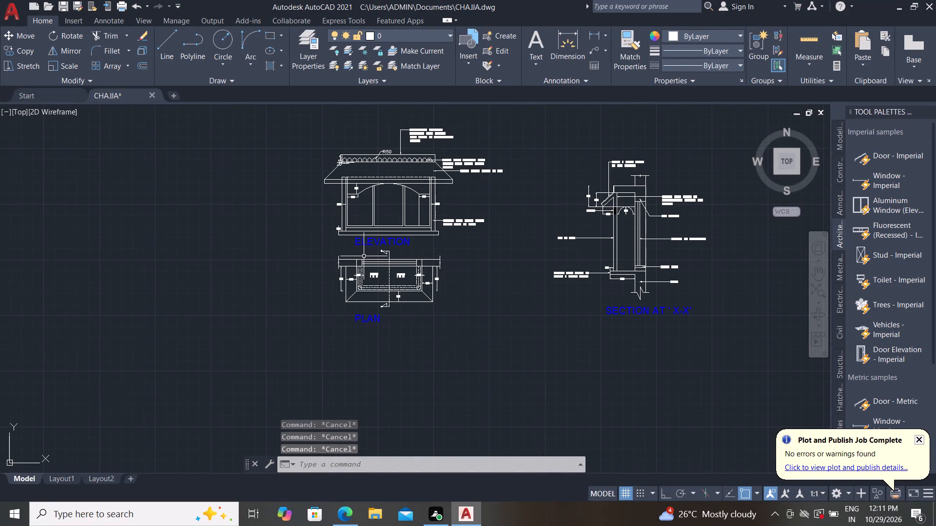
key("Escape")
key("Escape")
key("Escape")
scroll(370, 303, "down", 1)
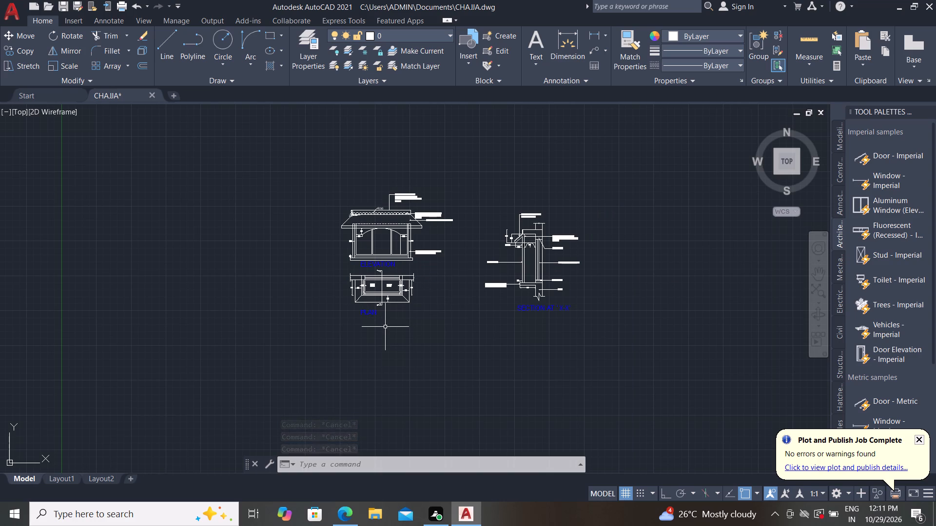
Save the drawing, including a Save As to Documents as CHAJJA in AutoCAD 2018 Drawing format, replacing the existing file.
key("ctrl+s")
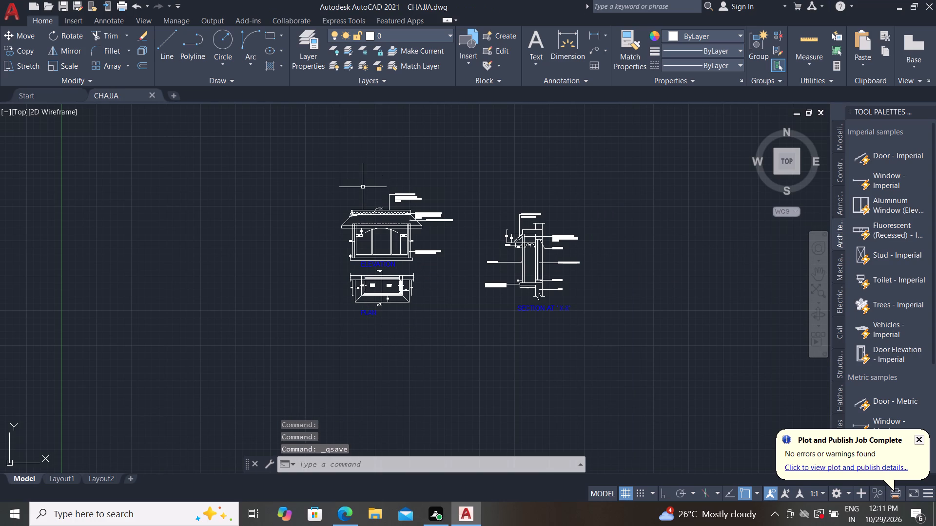
left_click(79, 9)
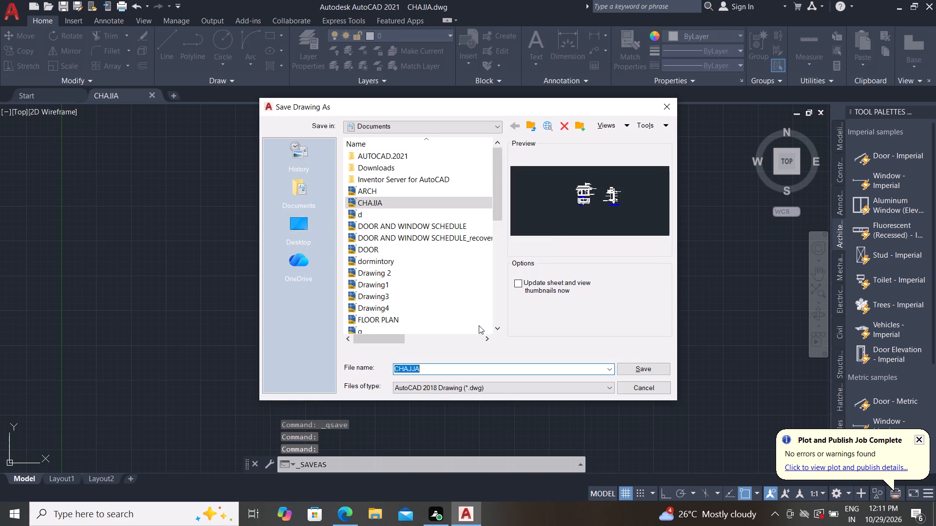
left_click(649, 365)
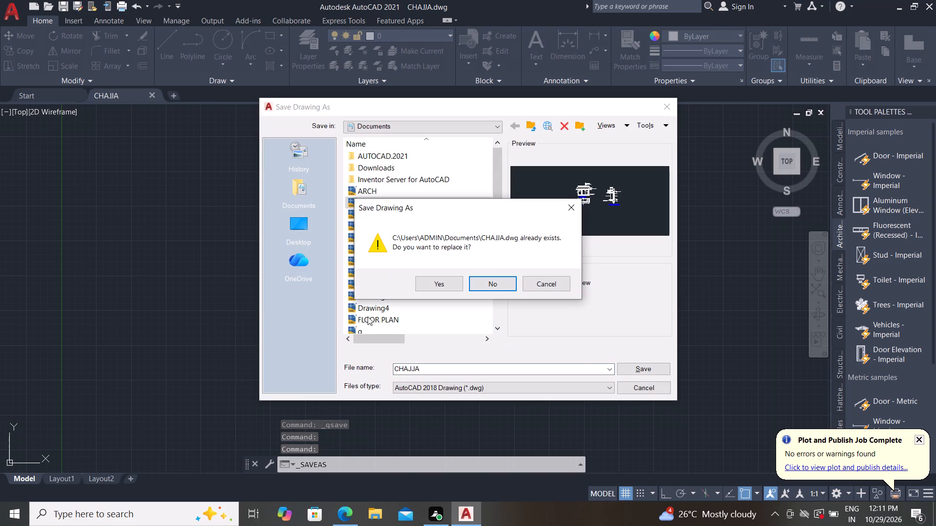
left_click(441, 283)
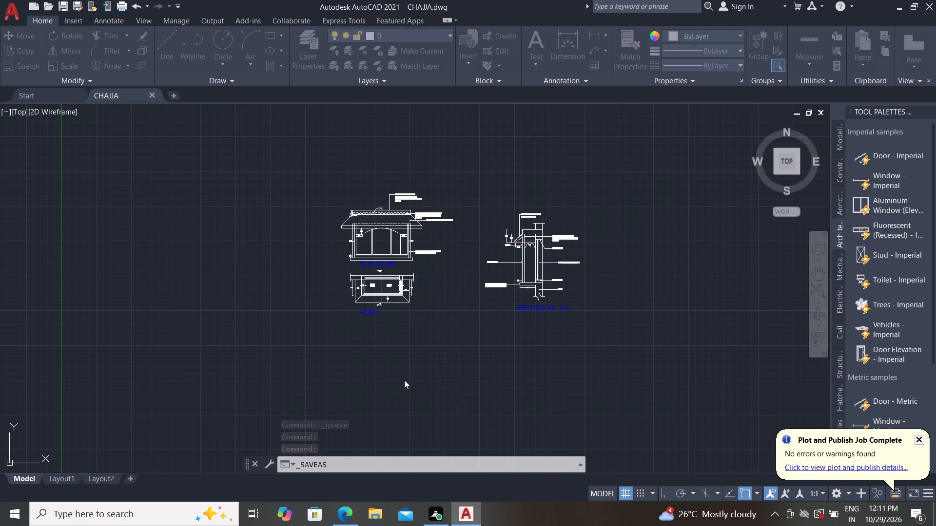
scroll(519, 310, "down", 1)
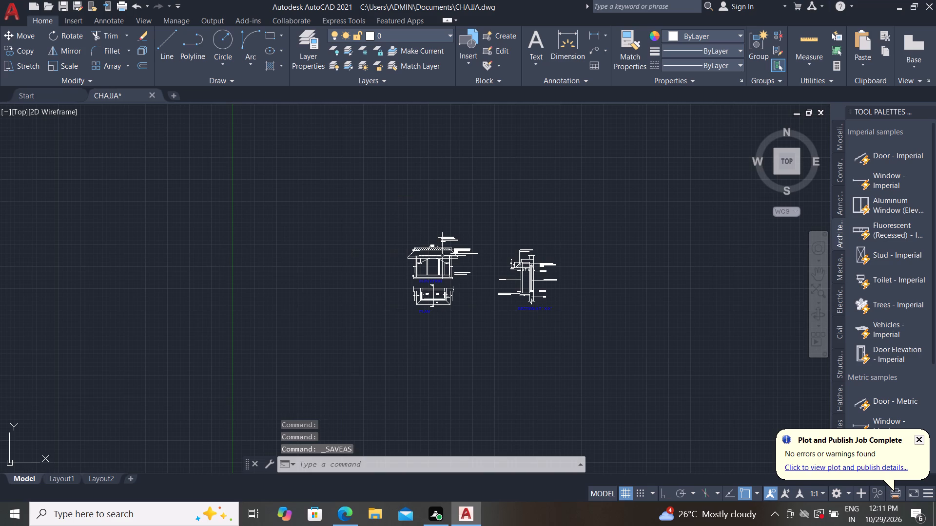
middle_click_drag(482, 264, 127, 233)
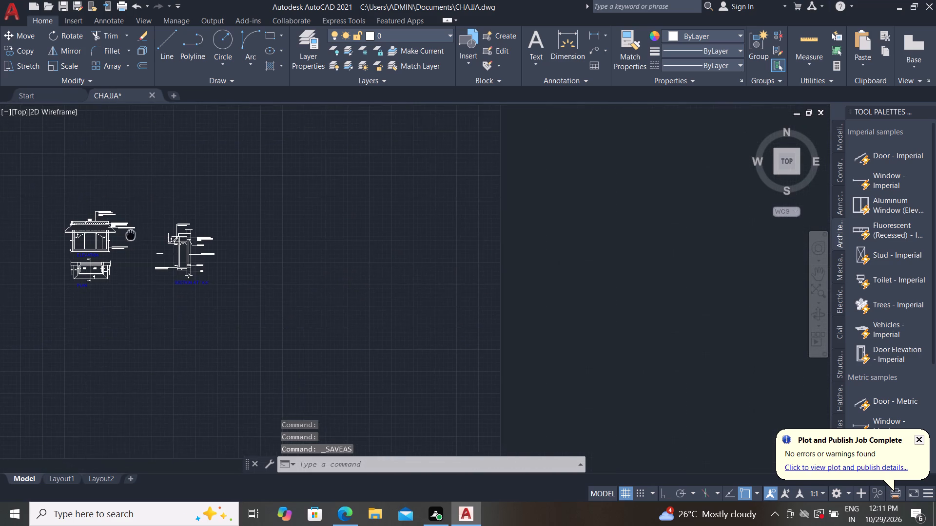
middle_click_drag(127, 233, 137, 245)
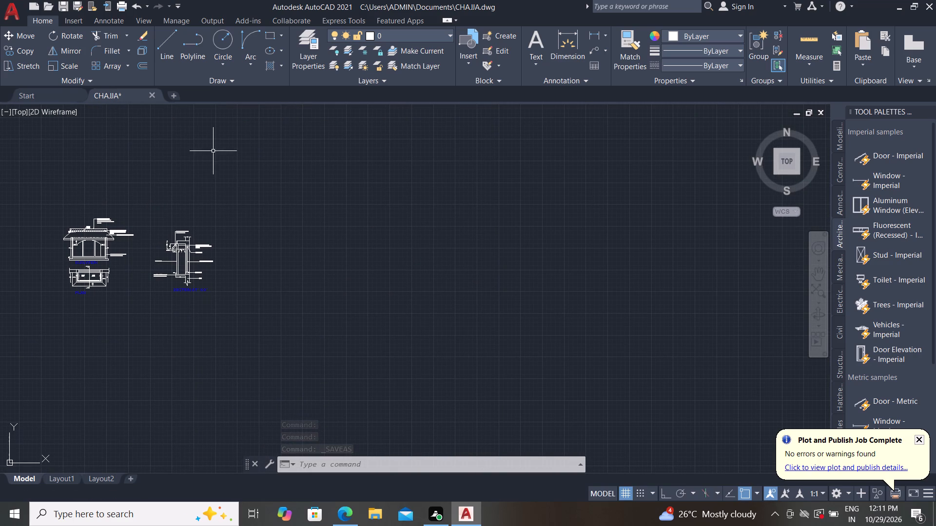
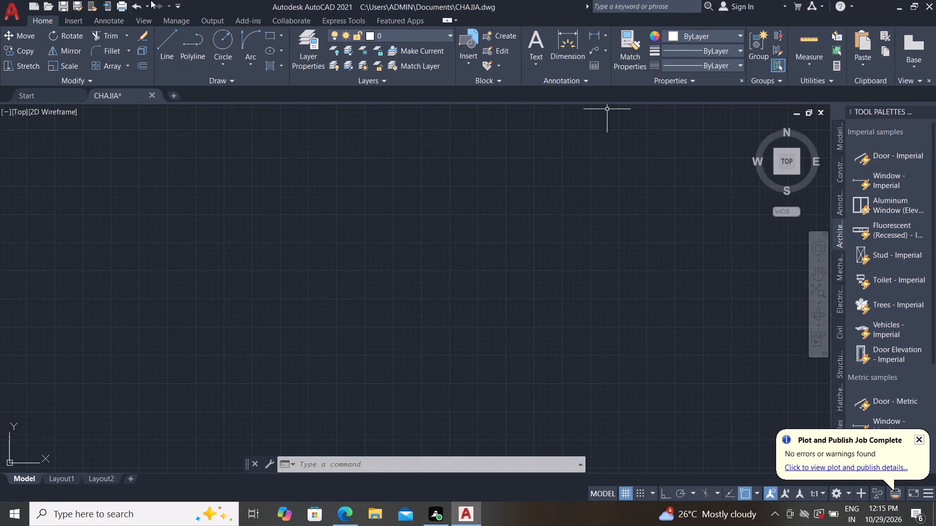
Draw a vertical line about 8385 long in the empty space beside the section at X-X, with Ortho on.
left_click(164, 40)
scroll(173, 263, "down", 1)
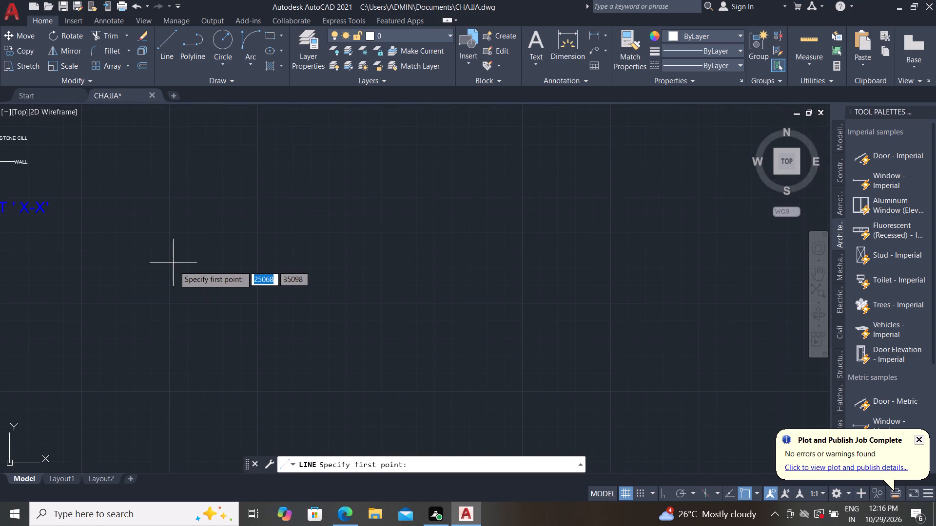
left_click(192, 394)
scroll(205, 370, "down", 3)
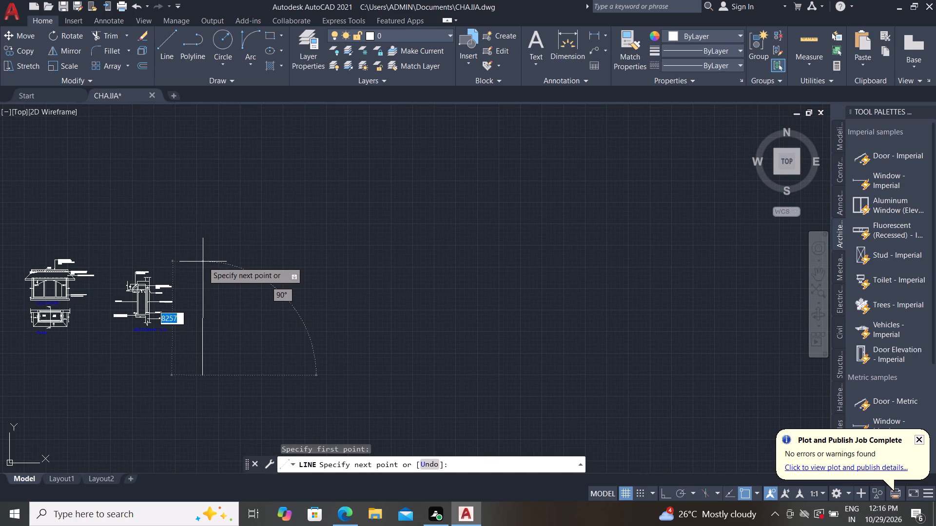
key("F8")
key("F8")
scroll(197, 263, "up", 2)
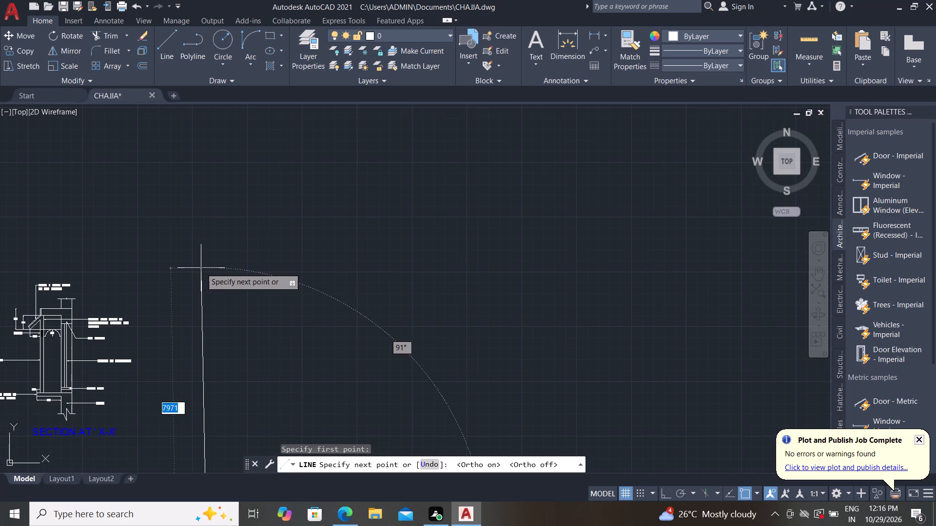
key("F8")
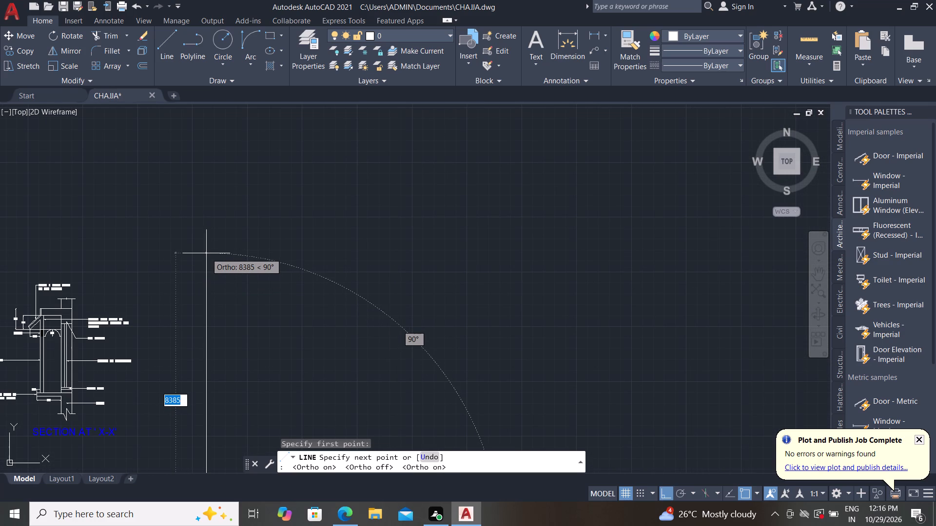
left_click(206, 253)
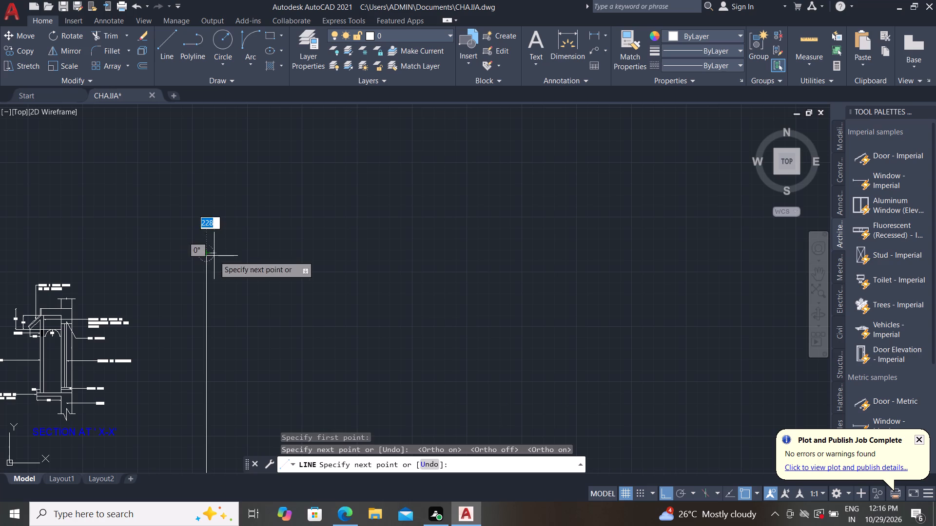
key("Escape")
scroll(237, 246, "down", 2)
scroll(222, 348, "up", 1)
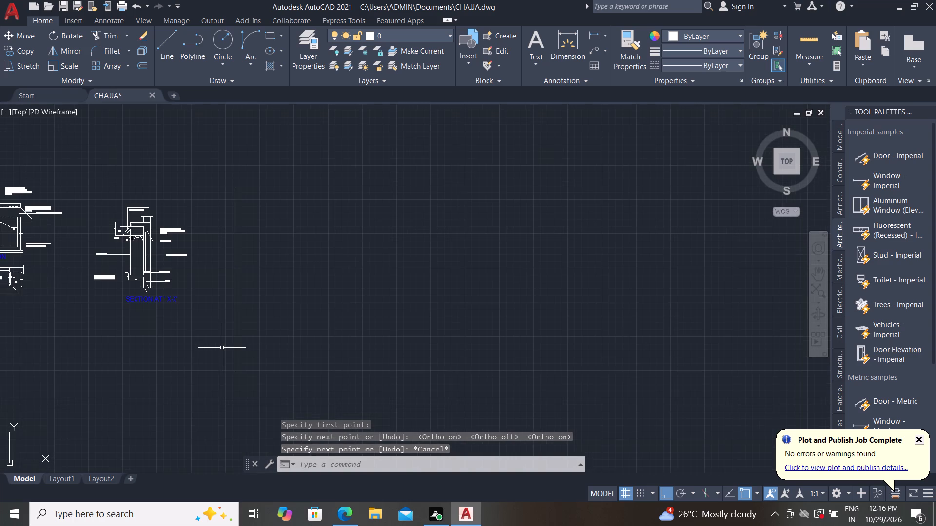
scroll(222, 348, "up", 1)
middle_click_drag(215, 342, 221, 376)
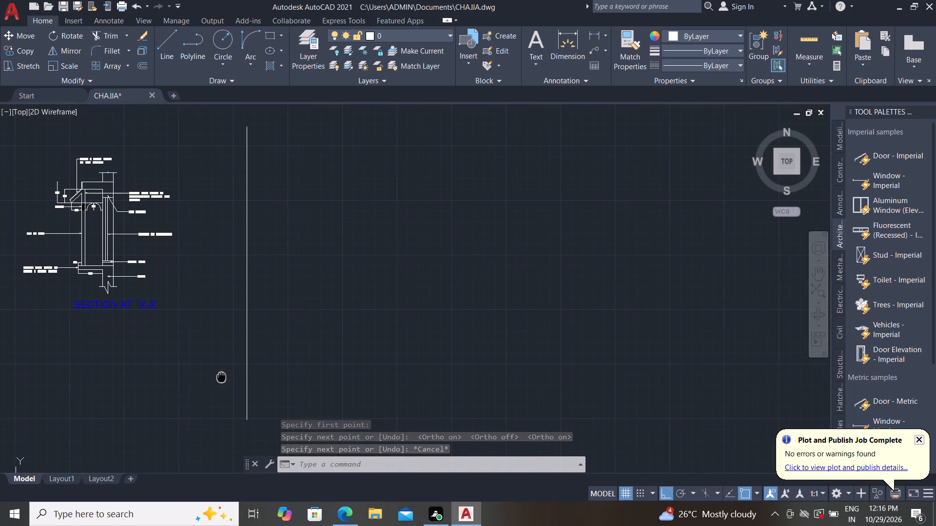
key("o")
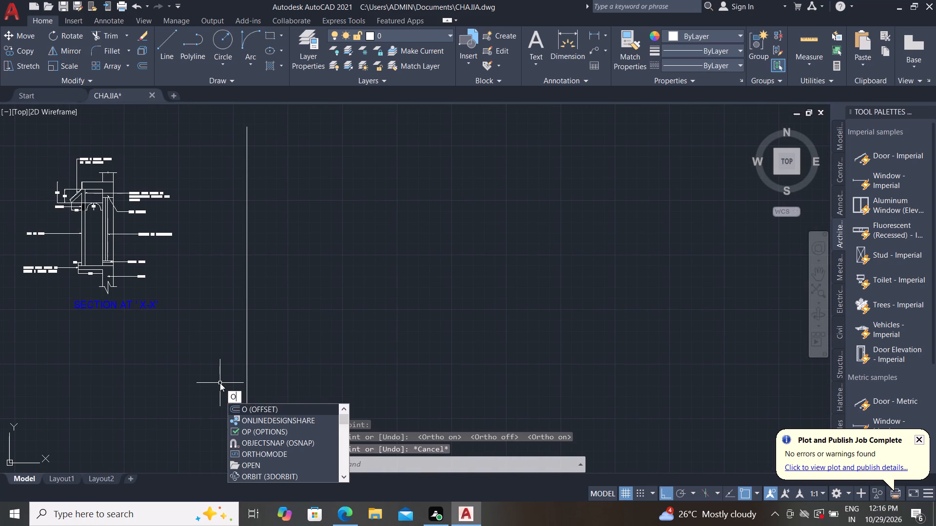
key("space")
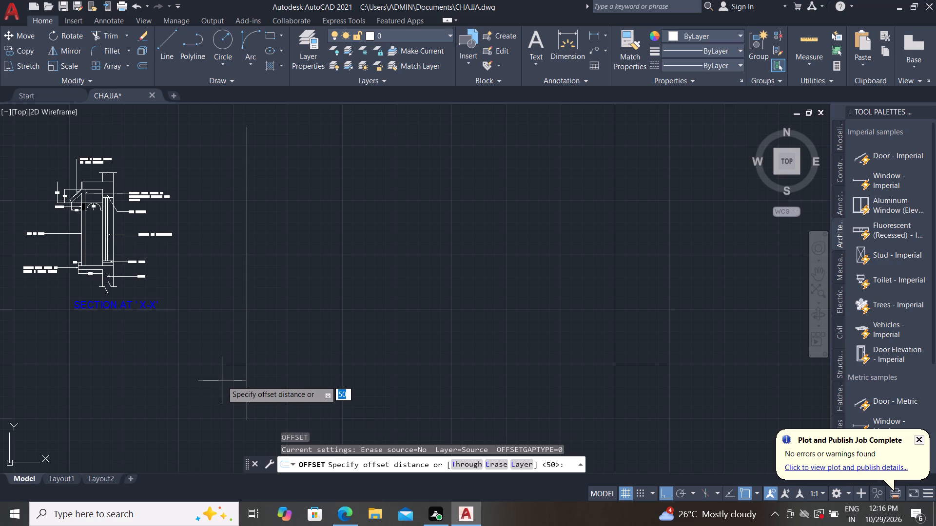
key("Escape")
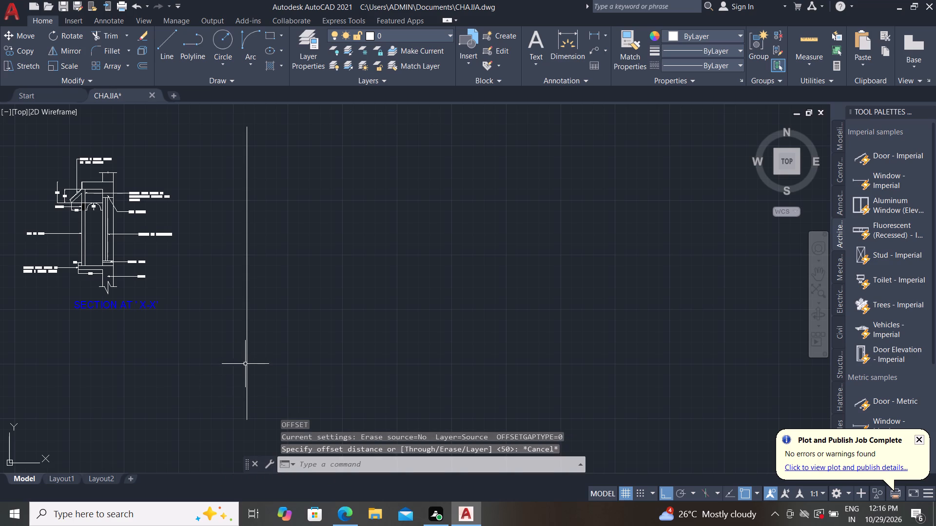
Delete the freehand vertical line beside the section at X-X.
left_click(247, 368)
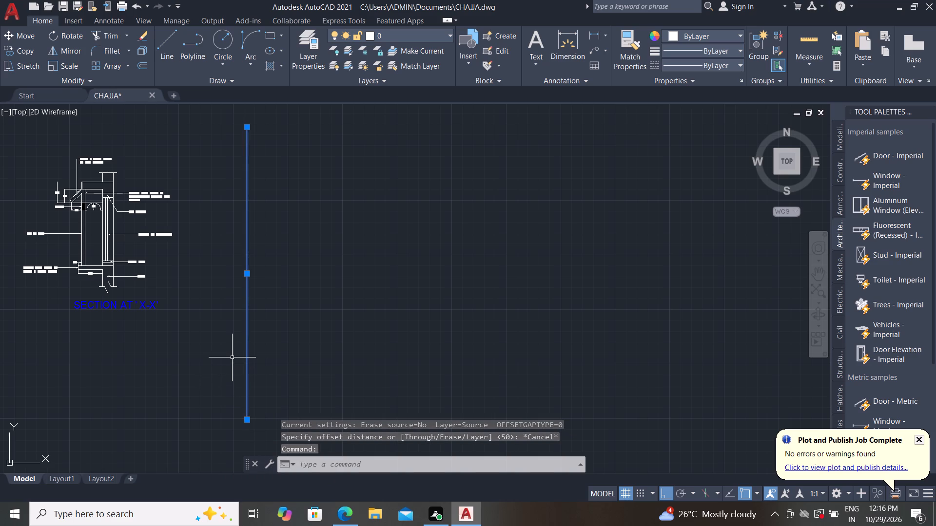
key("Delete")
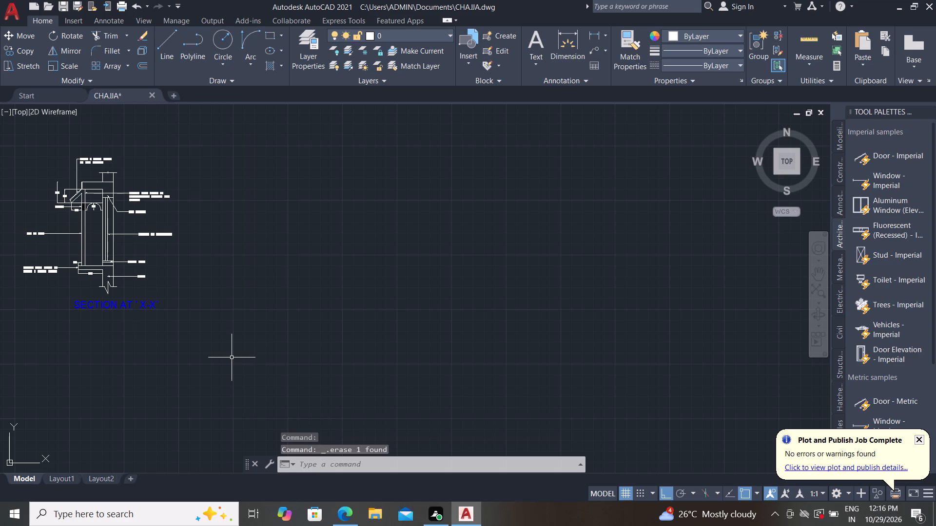
Draw a vertical line 3000 long upward in the empty space beside the section at X-X.
type("L")
key("space")
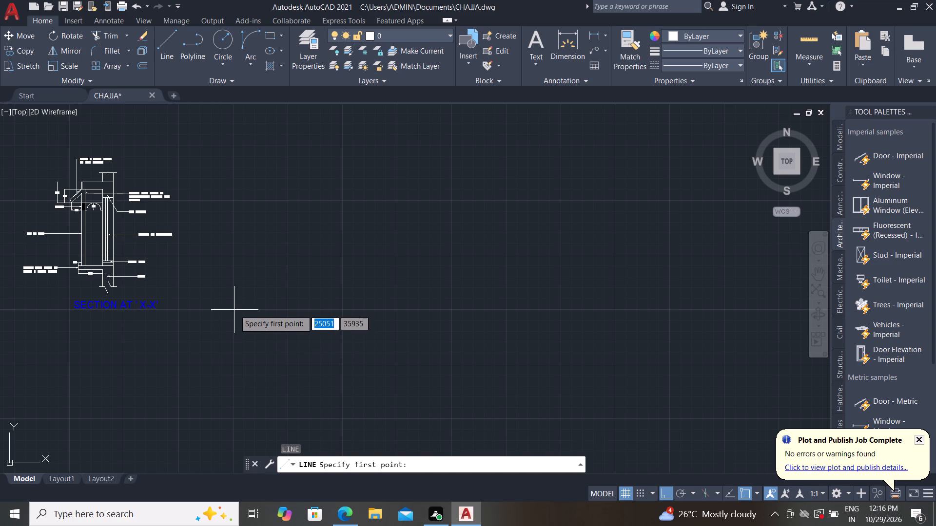
left_click(232, 364)
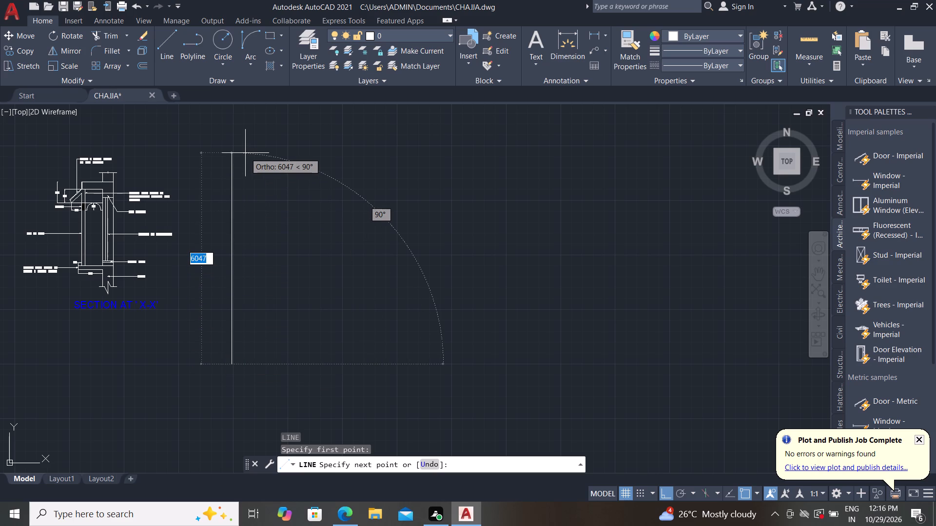
key("3")
type("00")
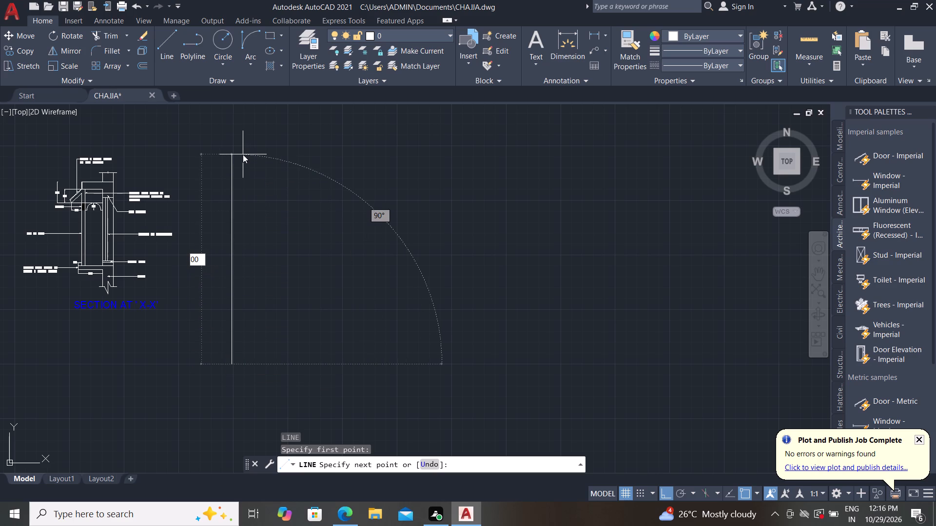
key("BackSpace")
key("BackSpace")
key("3")
type("000")
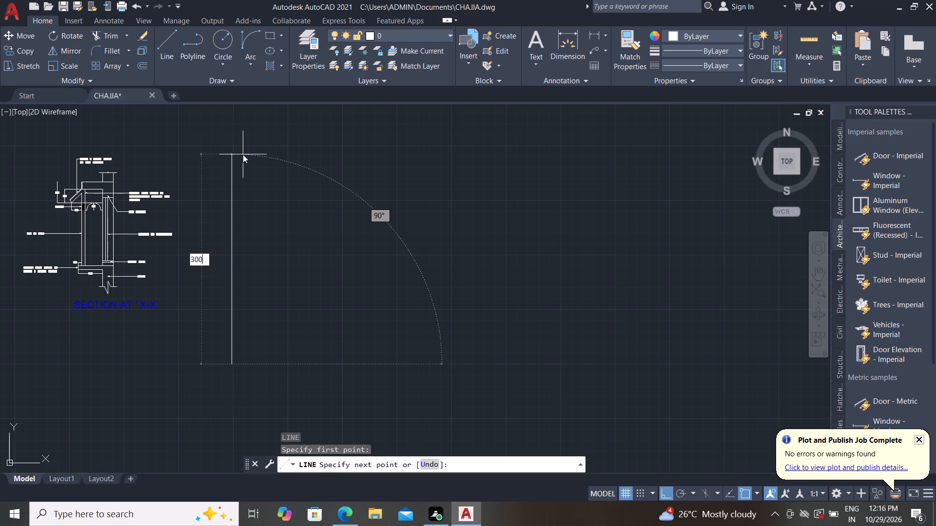
key("Return")
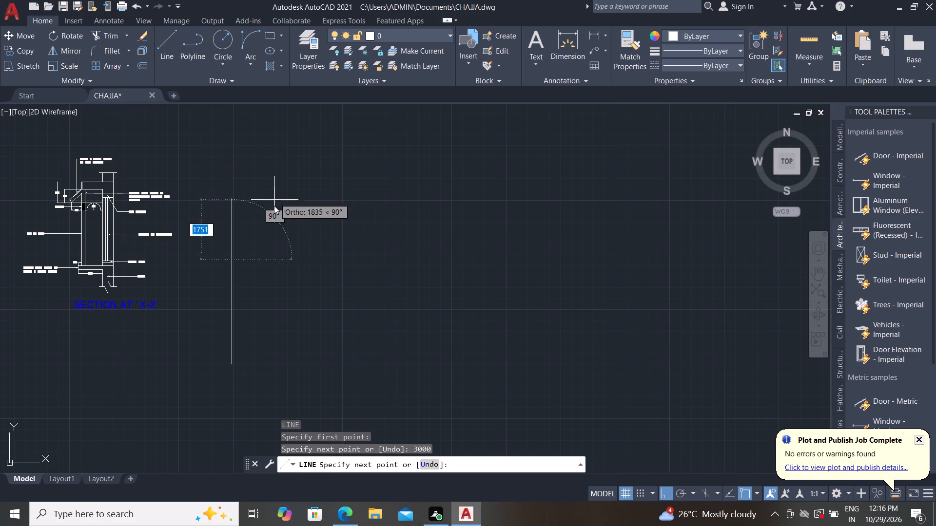
scroll(248, 265, "up", 1)
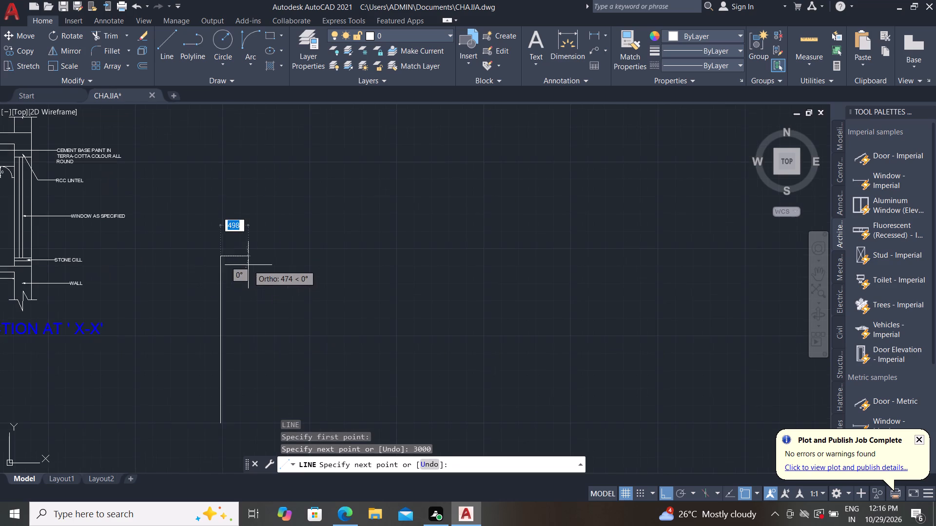
key("Escape")
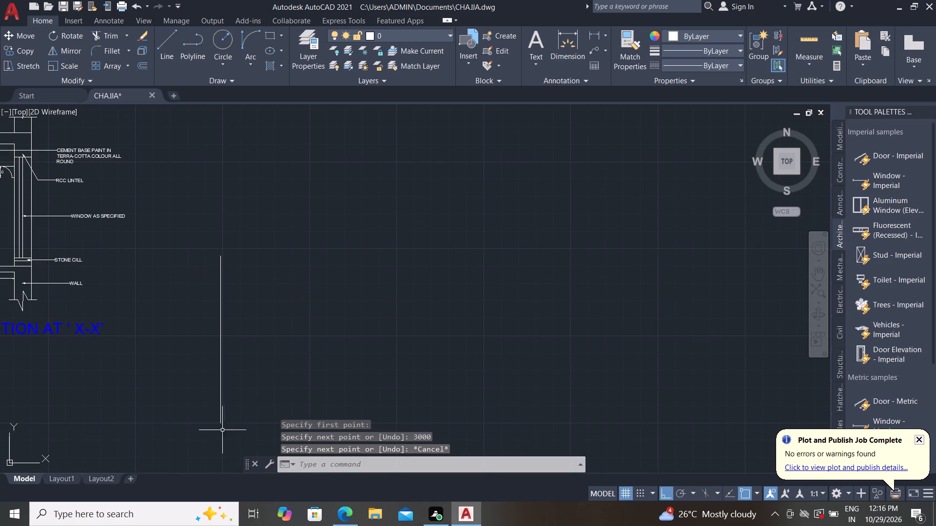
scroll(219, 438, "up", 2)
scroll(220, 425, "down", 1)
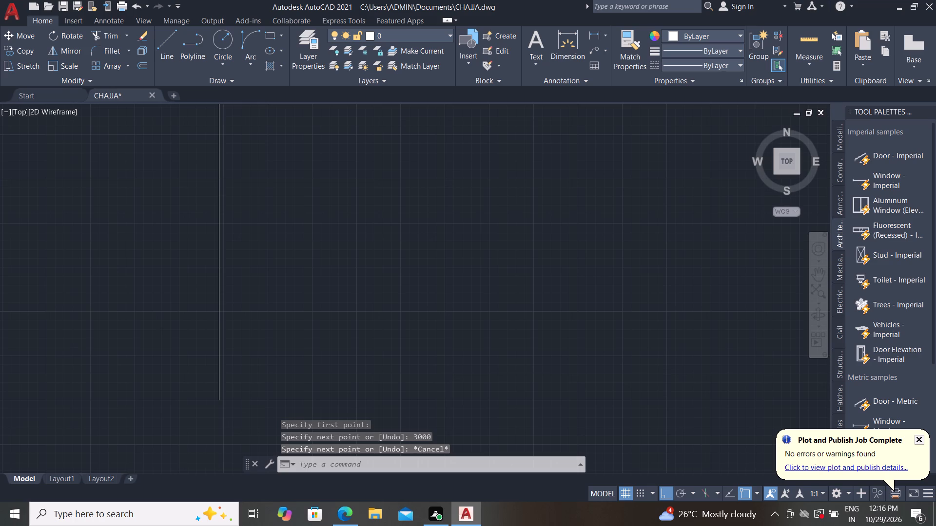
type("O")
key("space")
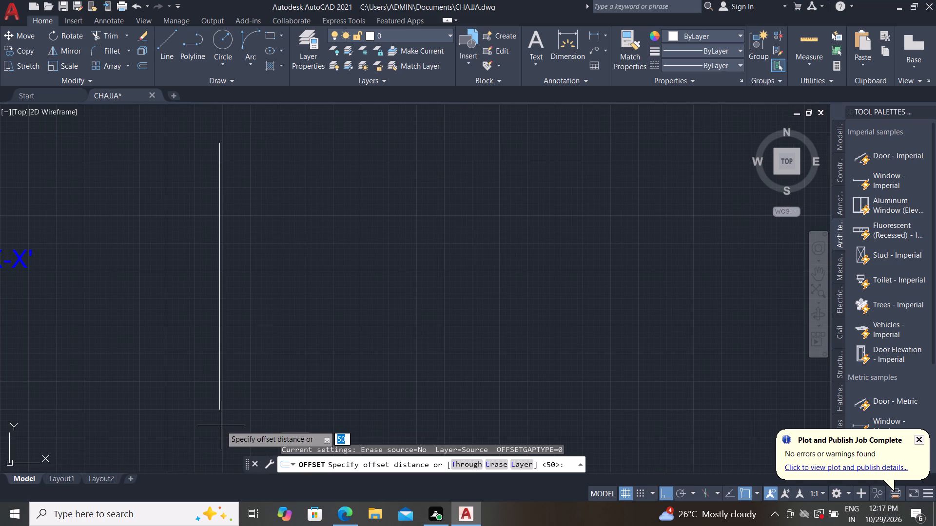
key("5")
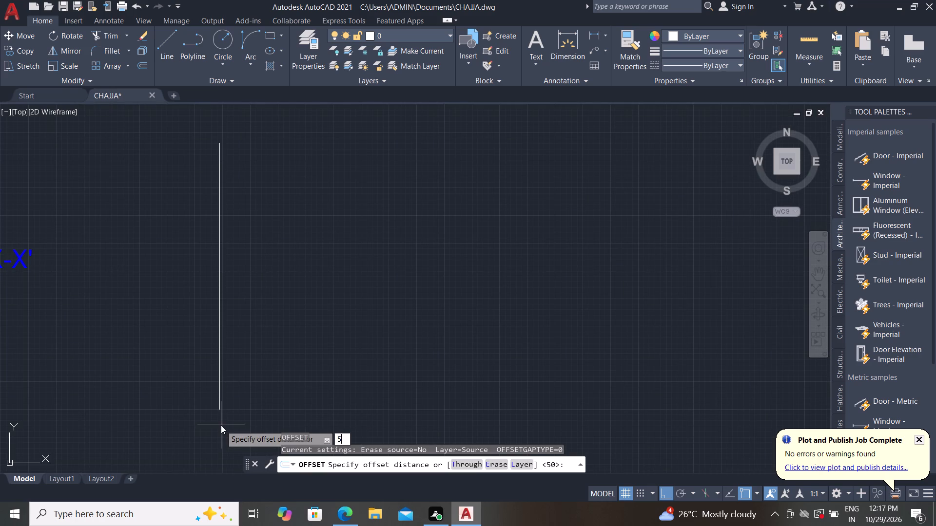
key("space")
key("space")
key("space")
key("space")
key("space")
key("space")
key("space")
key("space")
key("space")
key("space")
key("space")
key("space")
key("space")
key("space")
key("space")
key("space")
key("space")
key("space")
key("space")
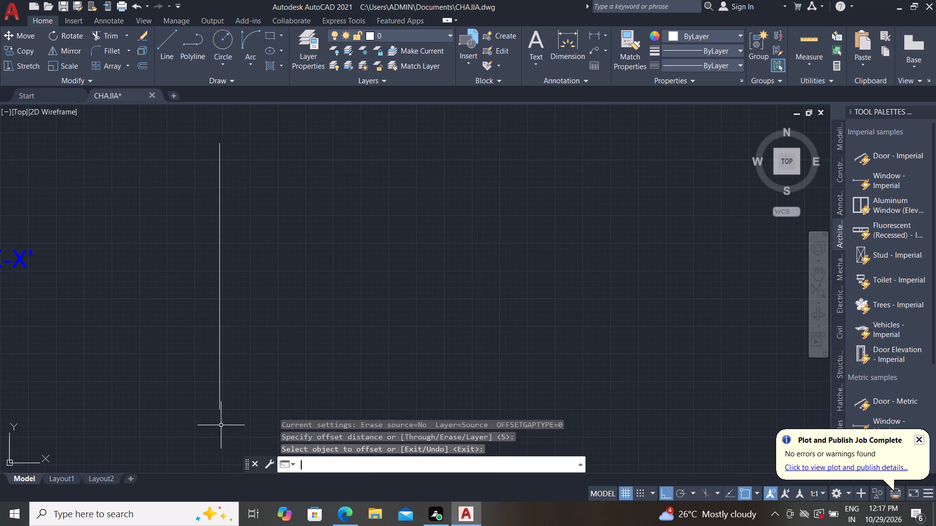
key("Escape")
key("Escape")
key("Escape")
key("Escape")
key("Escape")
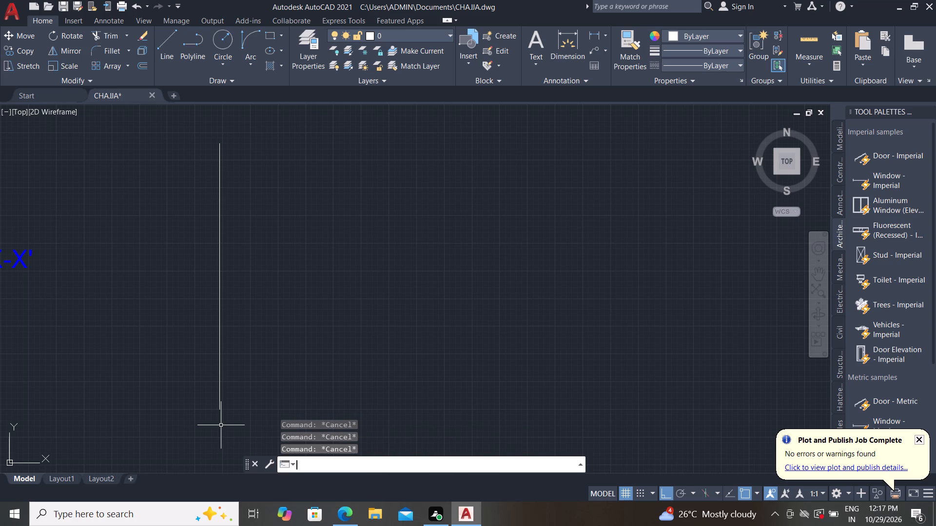
Offset the 3000-long vertical line by 500 to its right side.
type("O")
key("space")
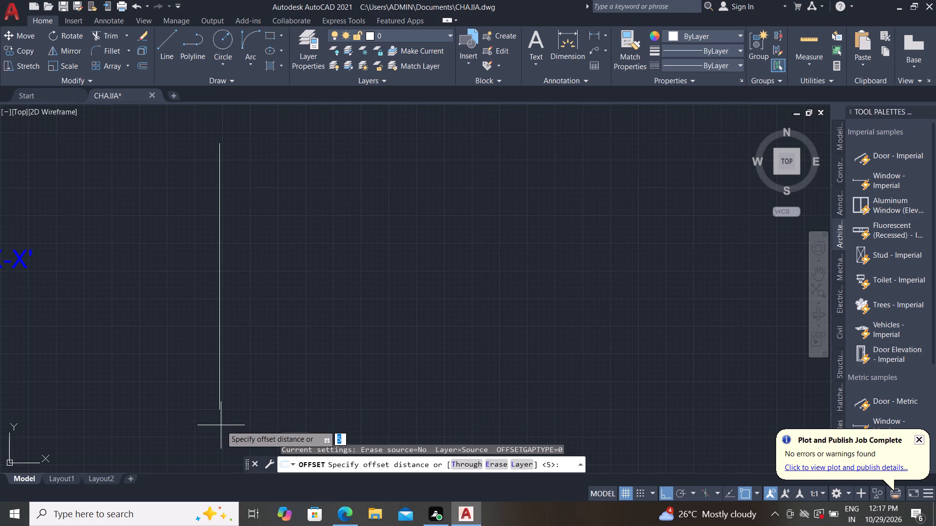
type("500")
key("space")
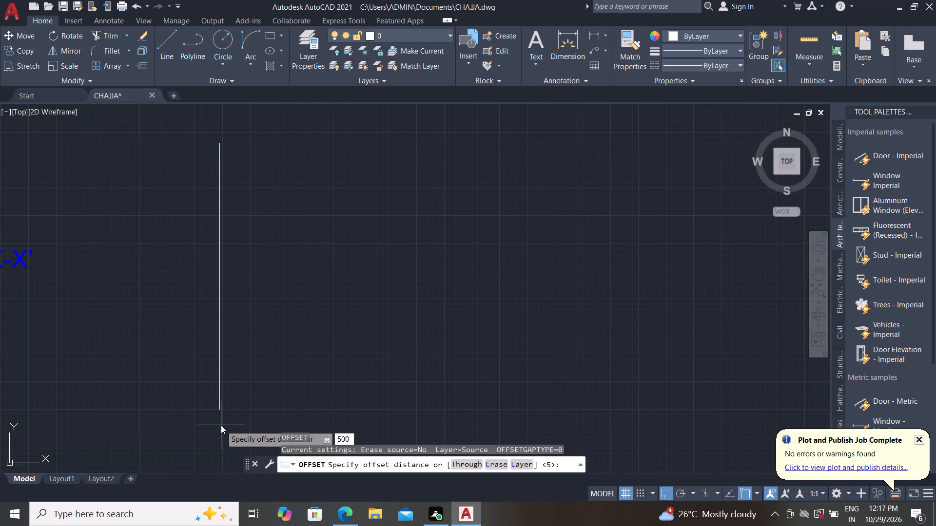
left_click(220, 394)
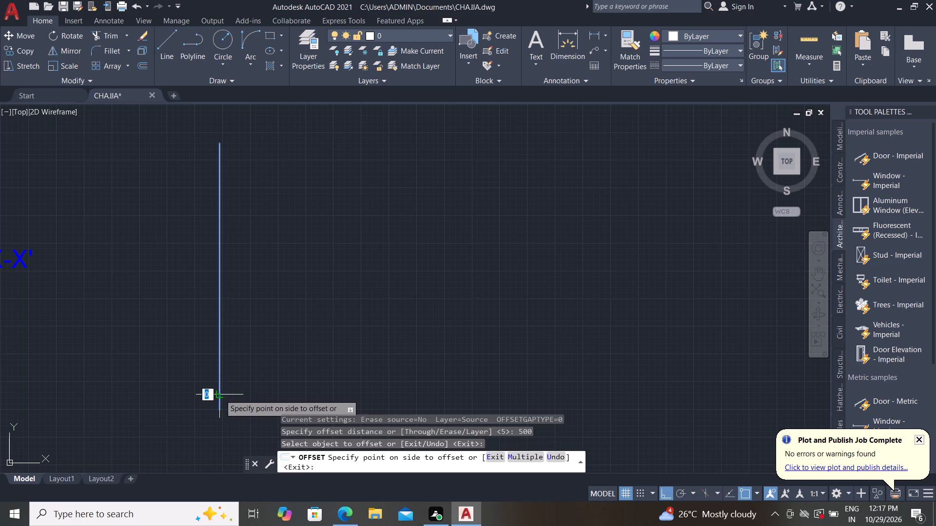
left_click(330, 390)
scroll(339, 373, "down", 2)
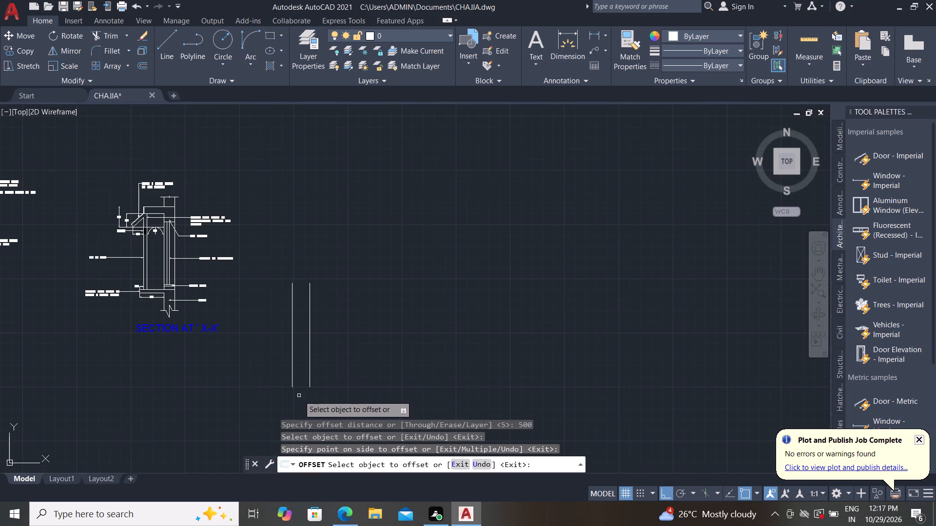
key("Escape")
key("Escape")
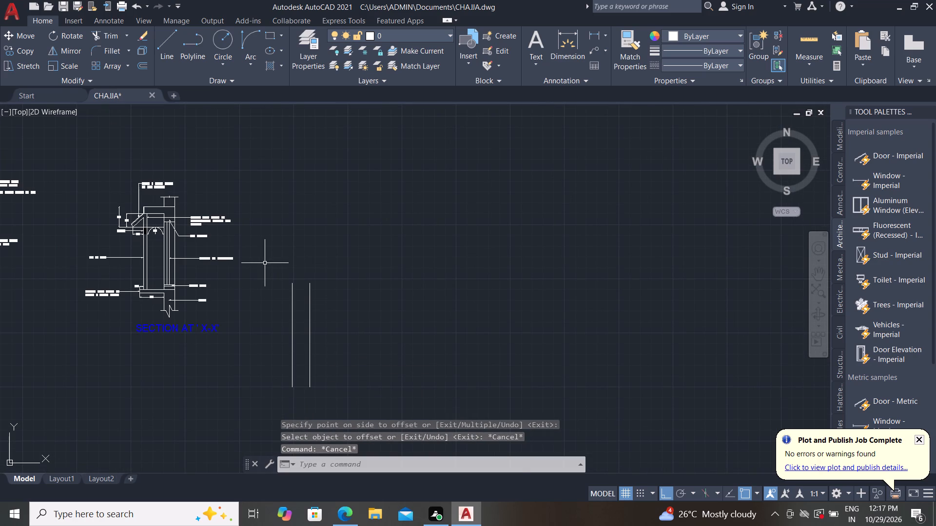
Copy the pair of 3000-long vertical lines horizontally to the right by about 4340.
left_click(265, 263)
left_click(334, 404)
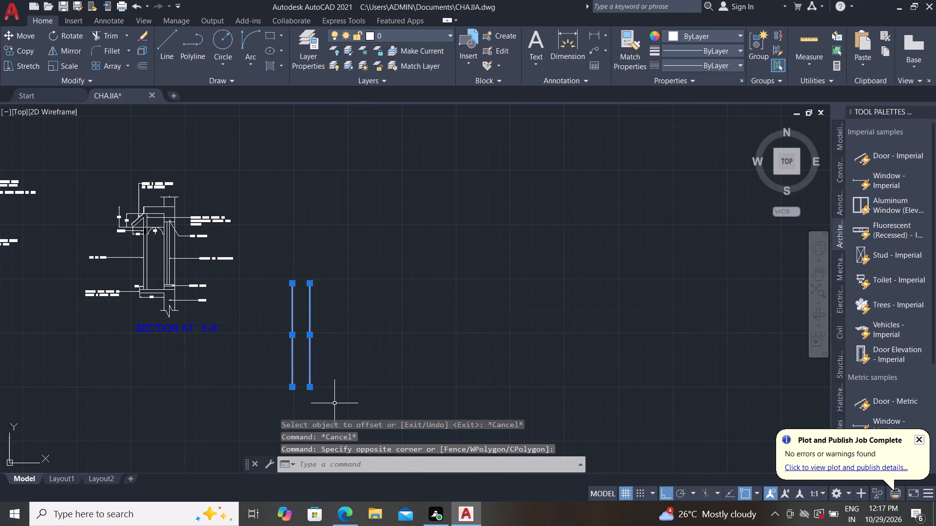
type("CO")
key("space")
left_click(294, 387)
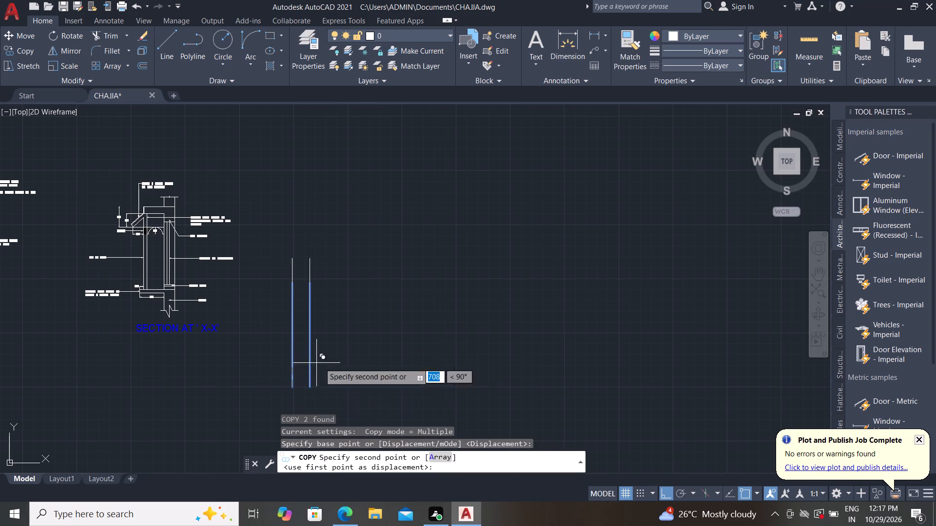
left_click(443, 402)
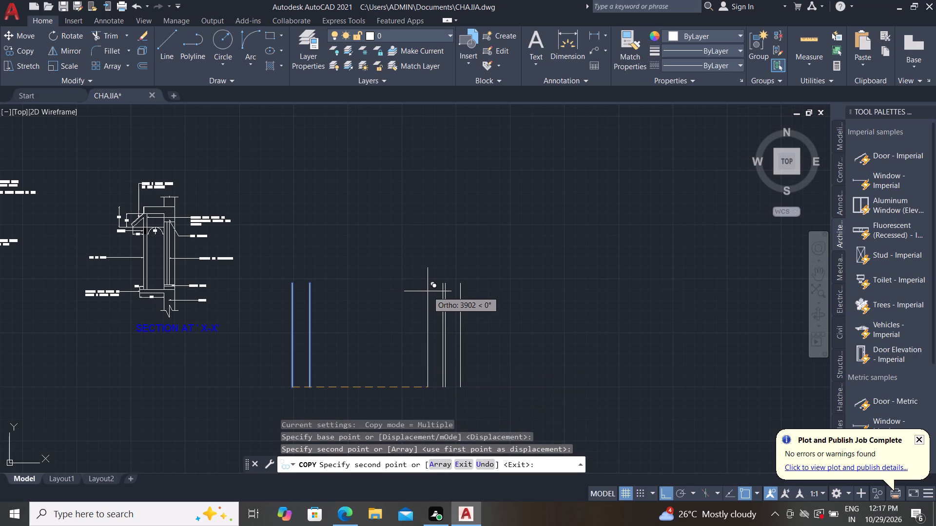
key("Escape")
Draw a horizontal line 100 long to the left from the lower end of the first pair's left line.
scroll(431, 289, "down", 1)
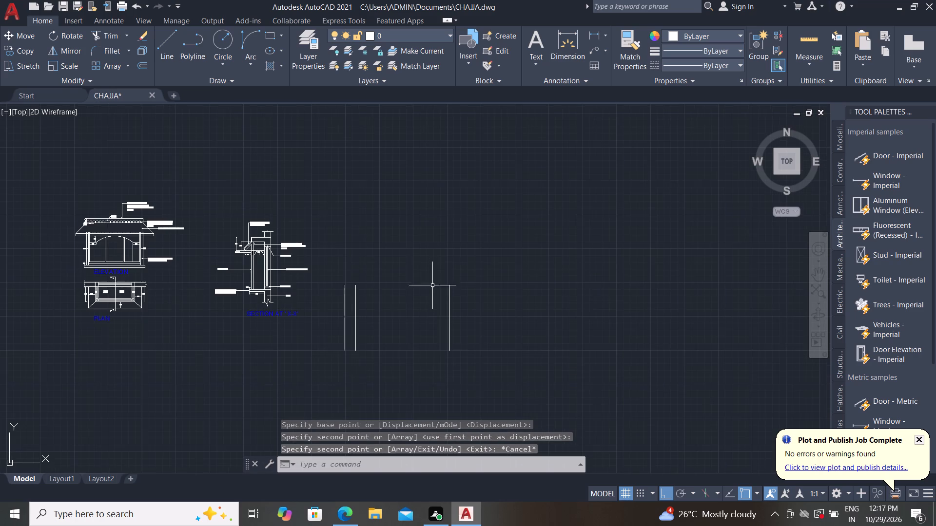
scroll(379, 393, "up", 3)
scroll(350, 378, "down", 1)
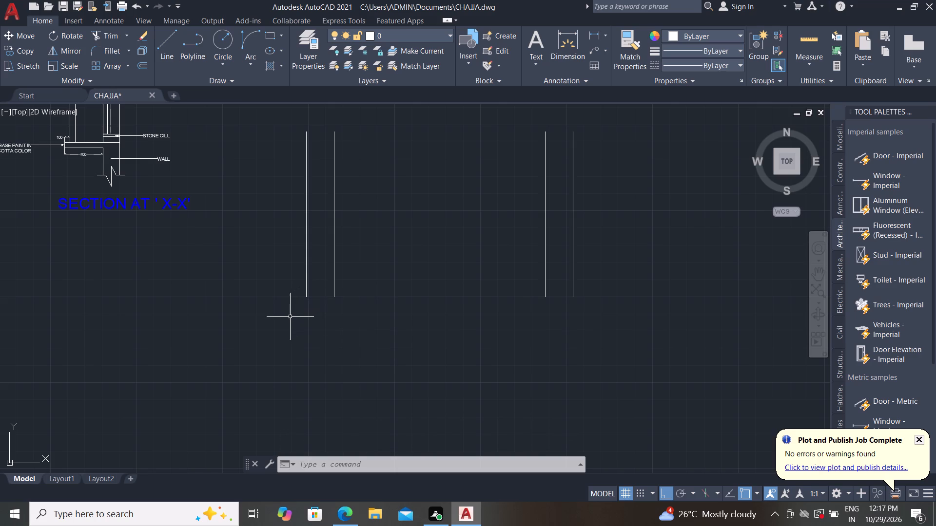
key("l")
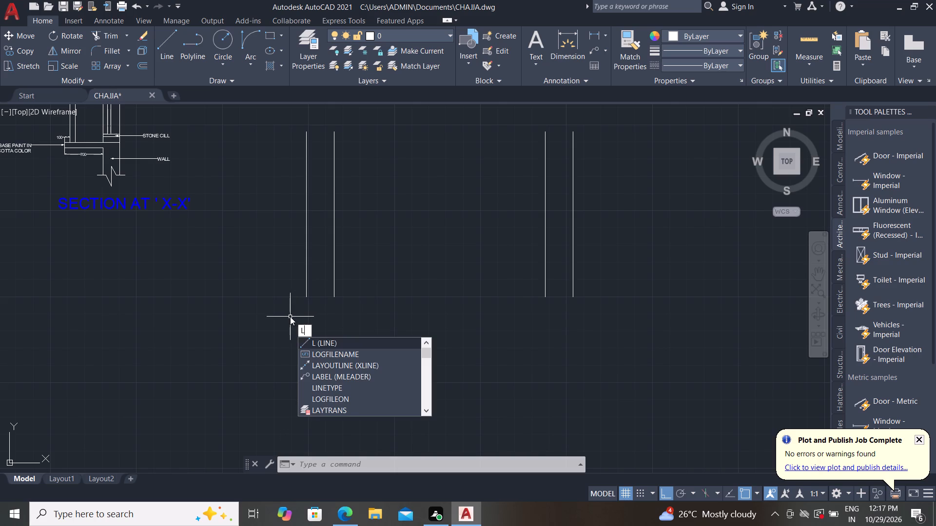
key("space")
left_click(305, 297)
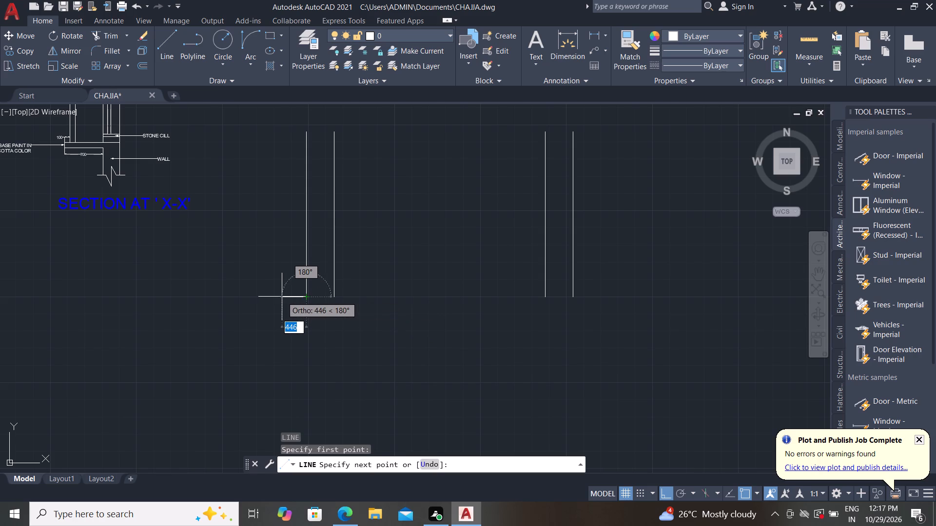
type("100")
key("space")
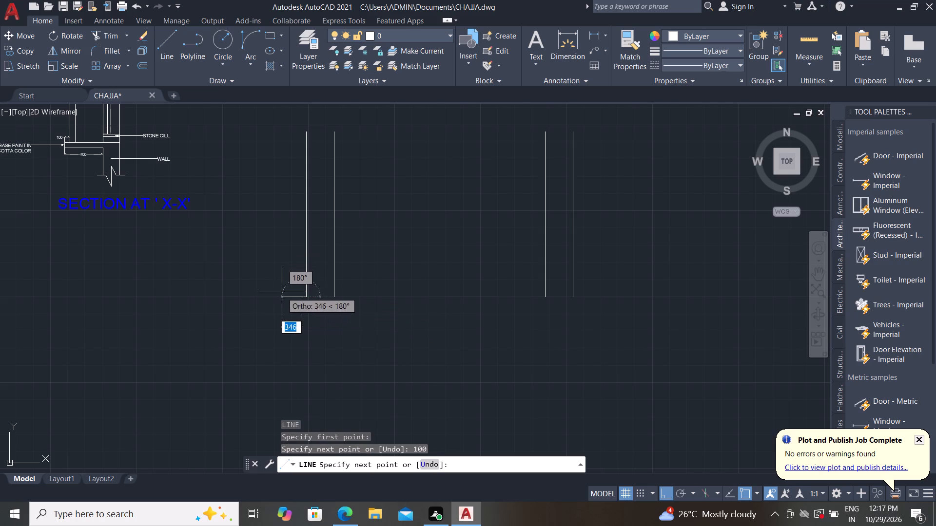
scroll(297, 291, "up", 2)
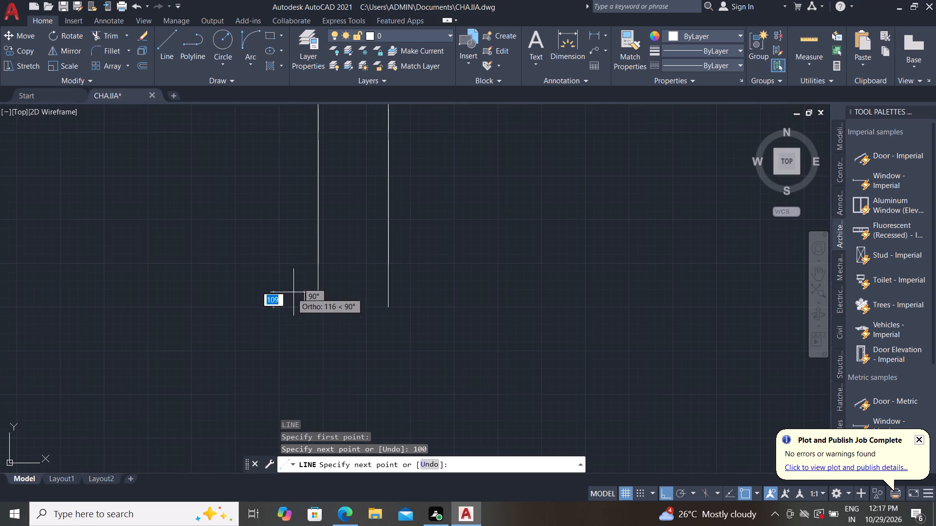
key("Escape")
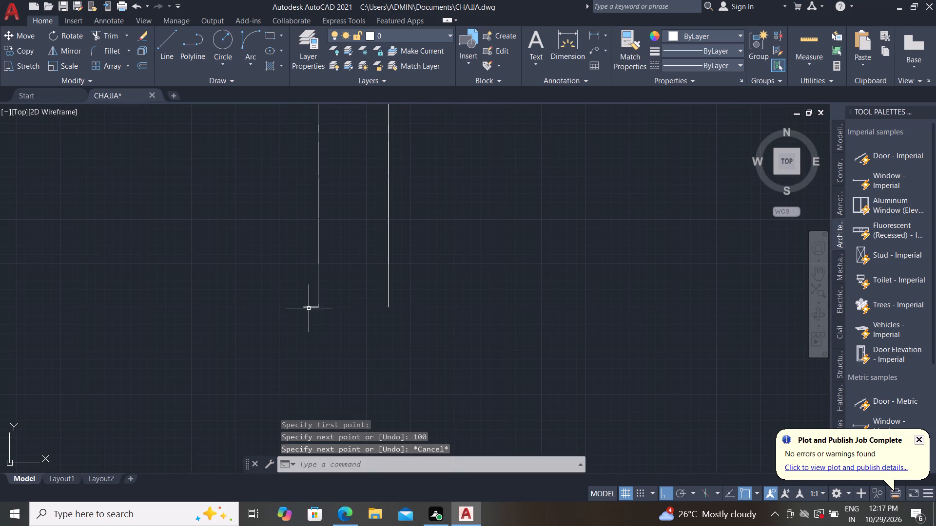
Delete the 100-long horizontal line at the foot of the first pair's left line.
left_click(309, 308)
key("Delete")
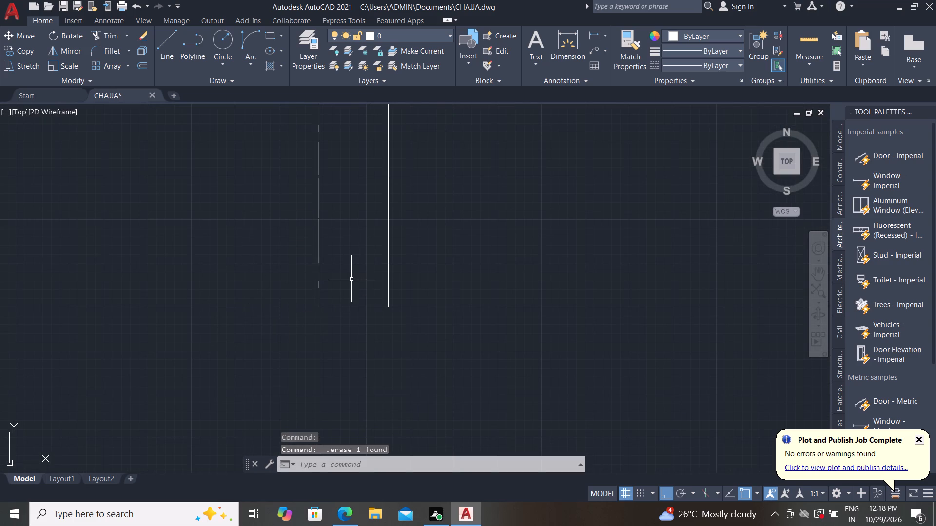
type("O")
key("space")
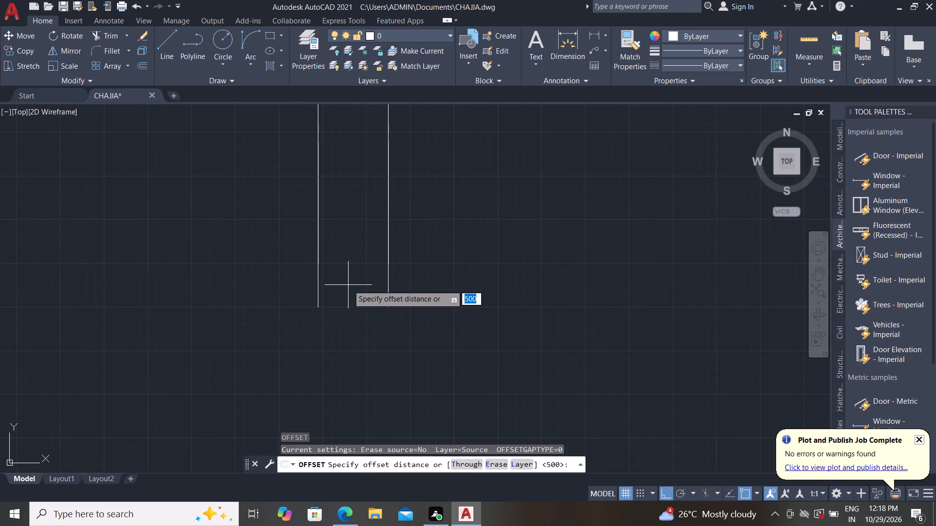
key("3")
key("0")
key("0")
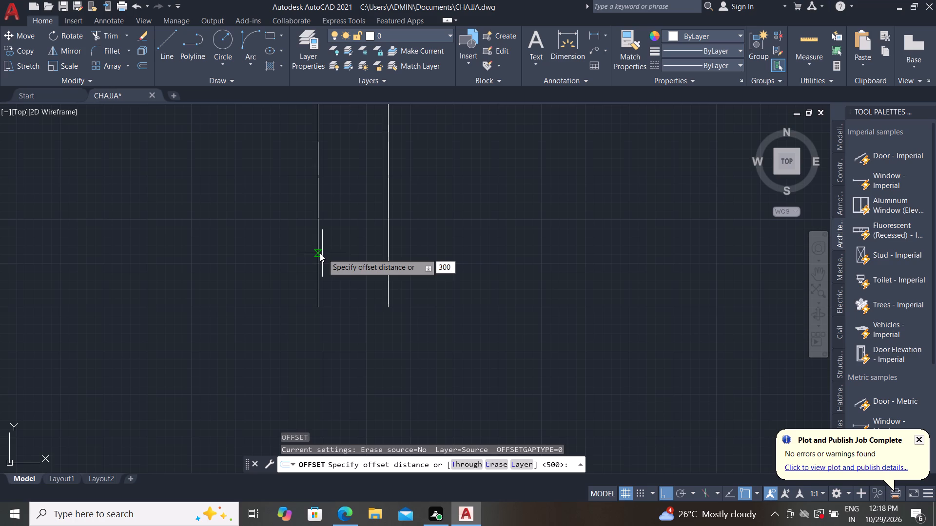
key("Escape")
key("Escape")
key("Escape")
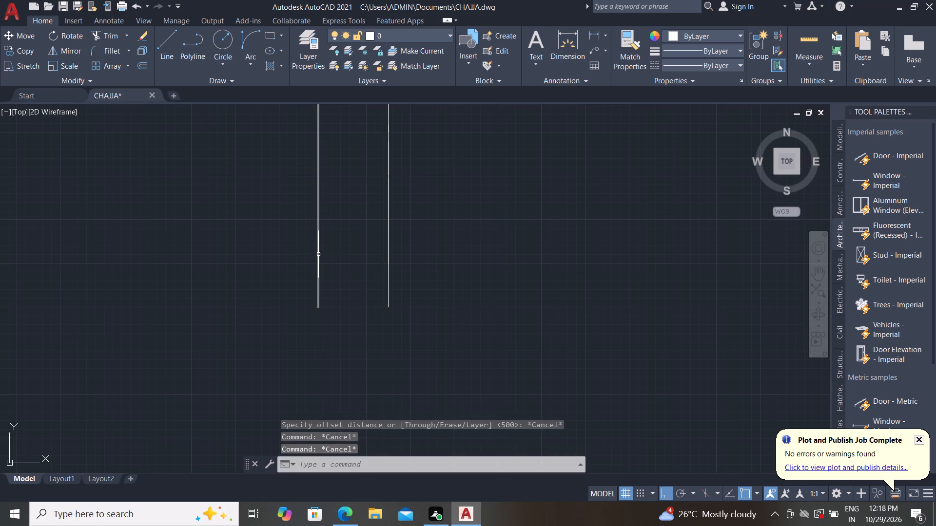
Draw a horizontal line 200 long leftward from the lower end of the first pair's left line, plus a further segment about 334 long.
type("L")
key("space")
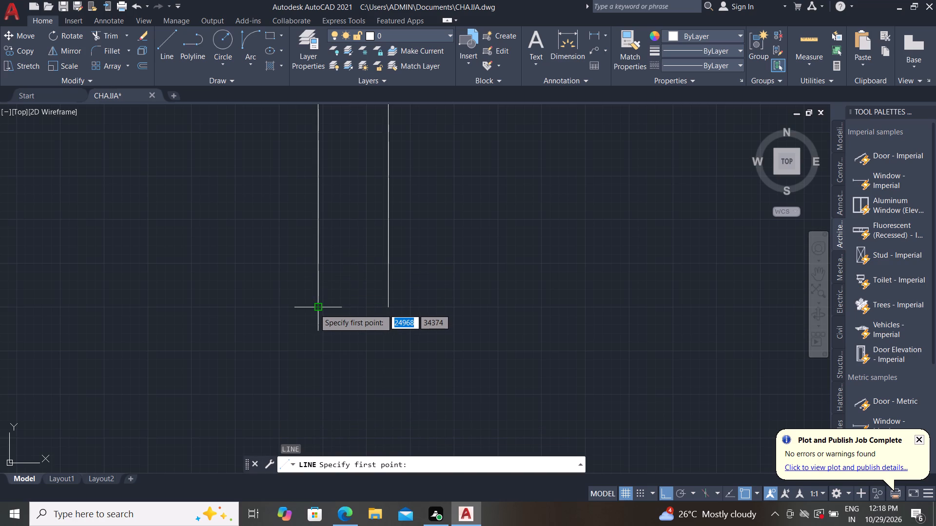
left_click(315, 306)
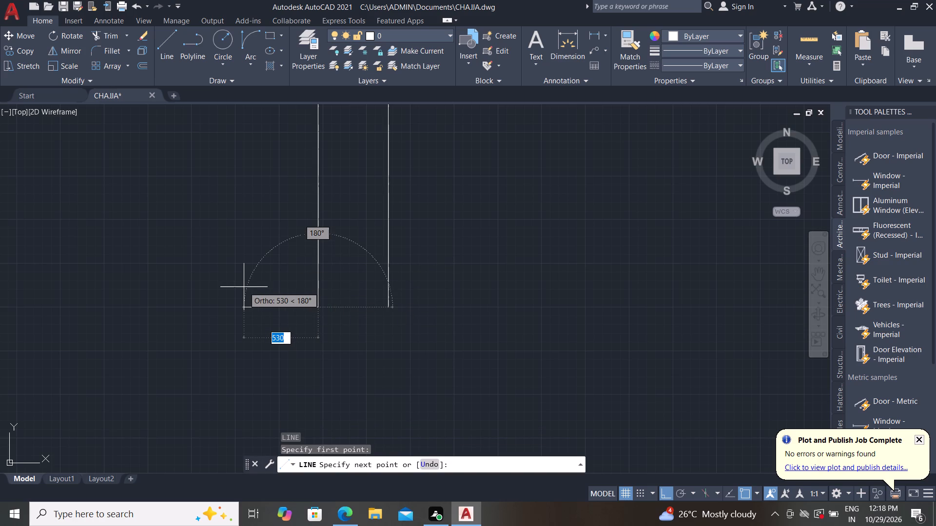
type("200")
key("space")
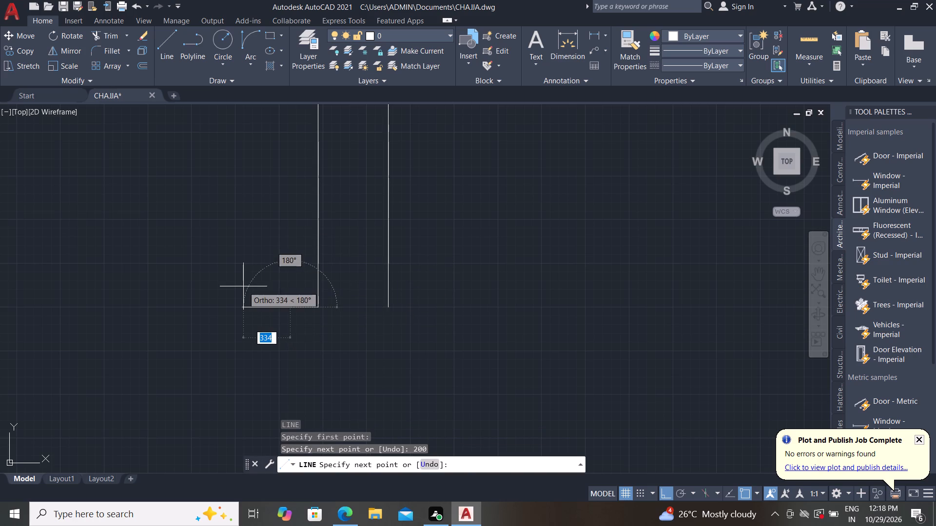
left_click(243, 286)
key("Escape")
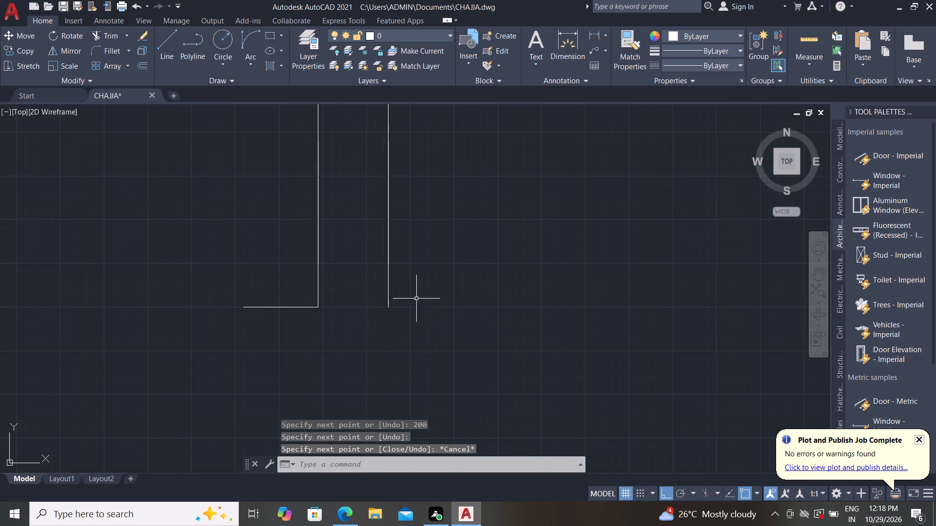
Draw a line 200 long rightward from the lower end of the first pair's right line, continuing back to the left line's lower end.
type("L")
key("space")
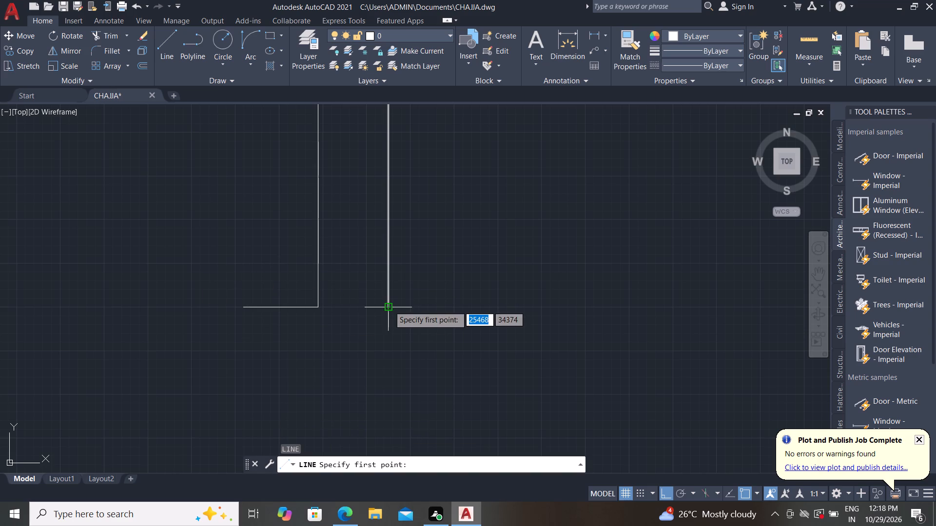
left_click(389, 306)
type("20")
type("0")
key("space")
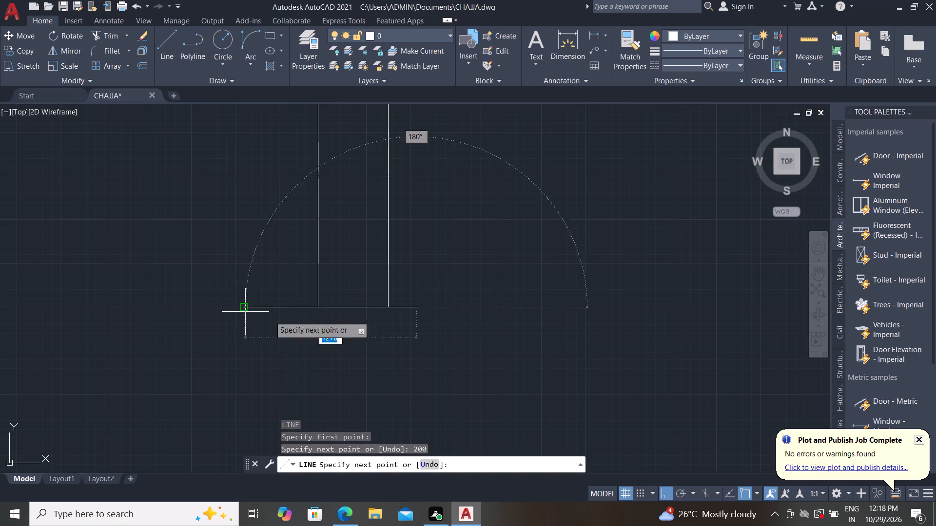
left_click(315, 308)
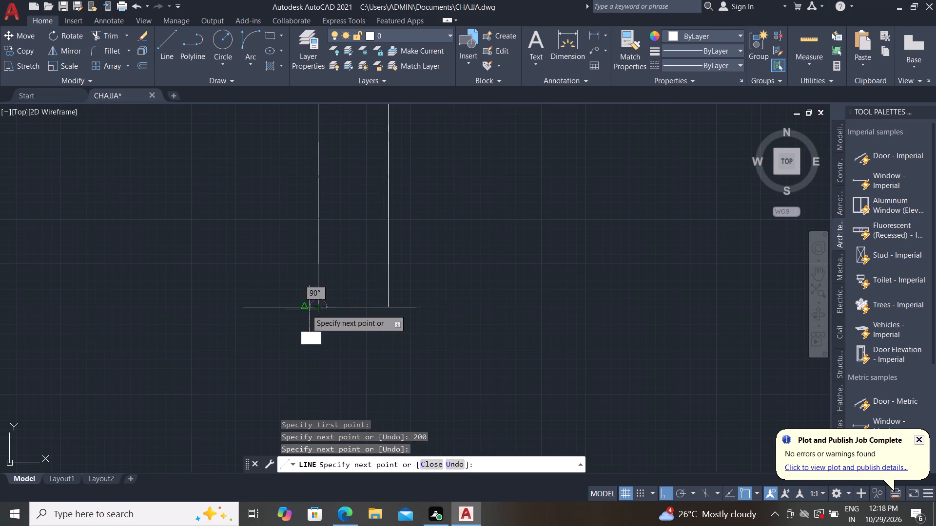
key("Escape")
Delete the outermost left segment, about 334 long, from the first pair's base line.
left_click(277, 306)
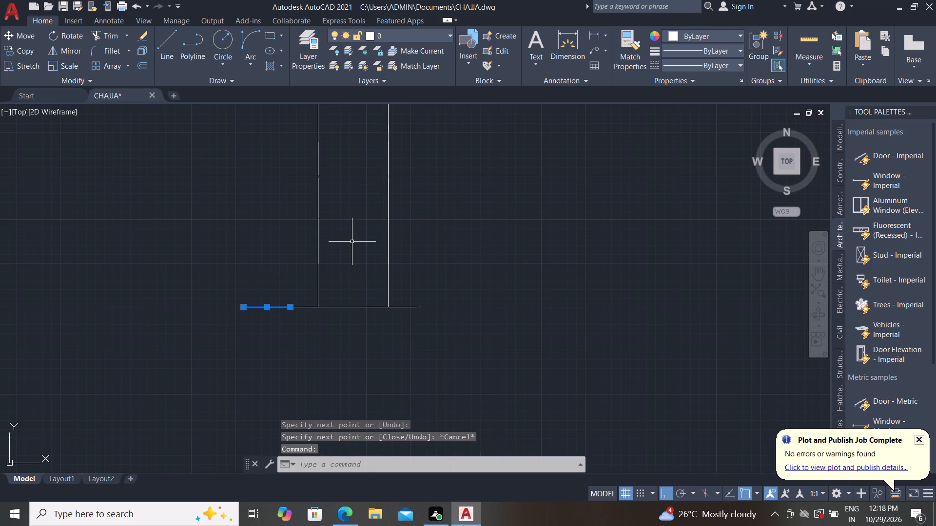
key("Delete")
Draw a horizontal line 200 long to the left from the lower end of the second pair's left line.
scroll(358, 299, "down", 1)
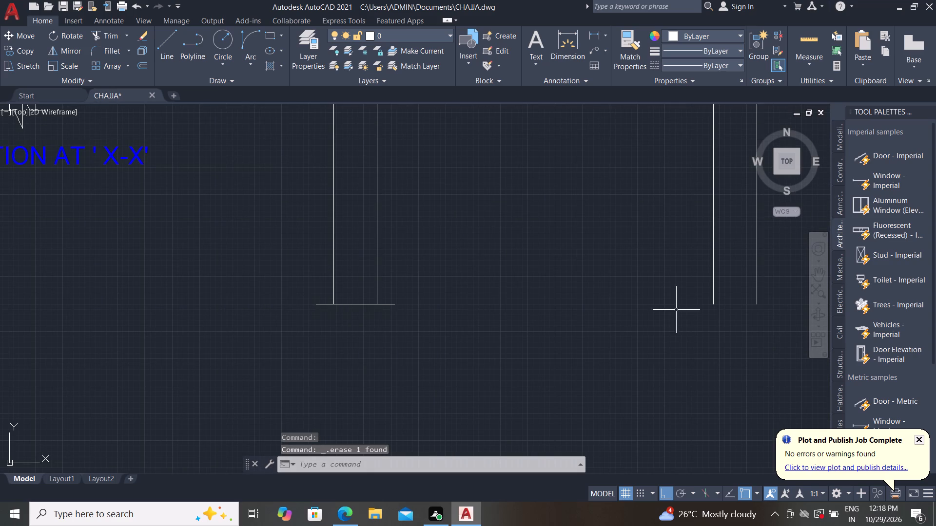
middle_click_drag(704, 294, 625, 282)
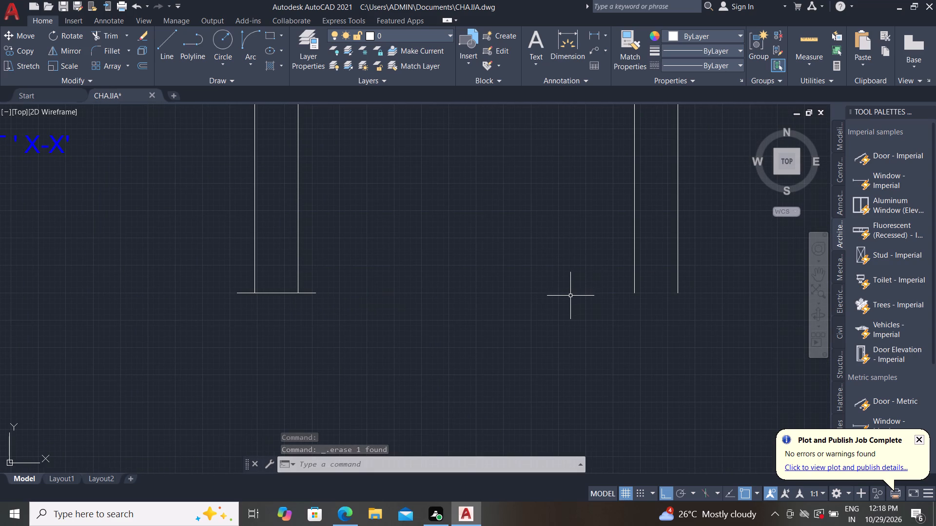
key("l")
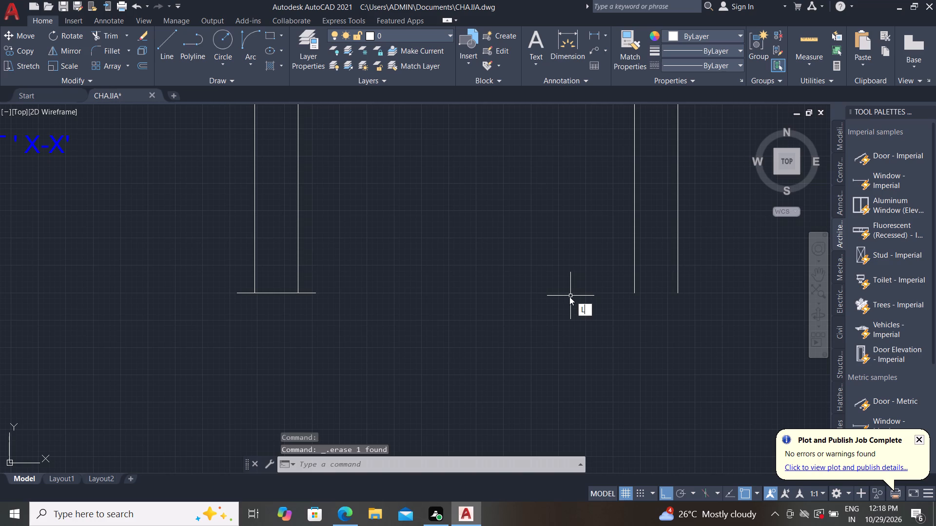
key("space")
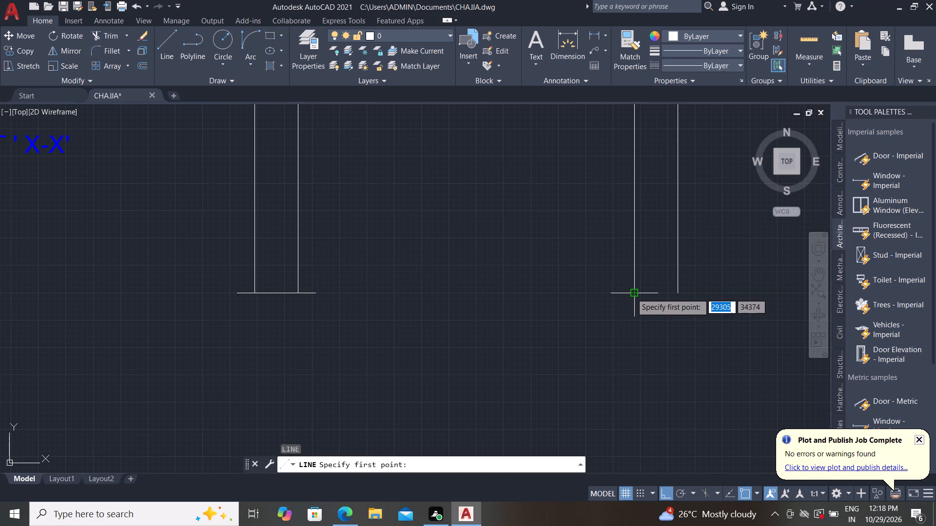
left_click(632, 292)
type("200")
key("Return")
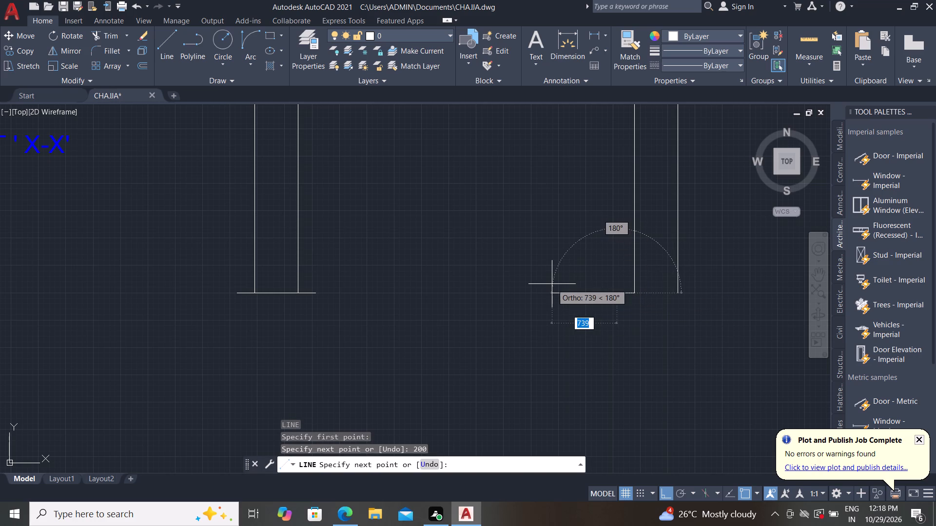
key("Escape")
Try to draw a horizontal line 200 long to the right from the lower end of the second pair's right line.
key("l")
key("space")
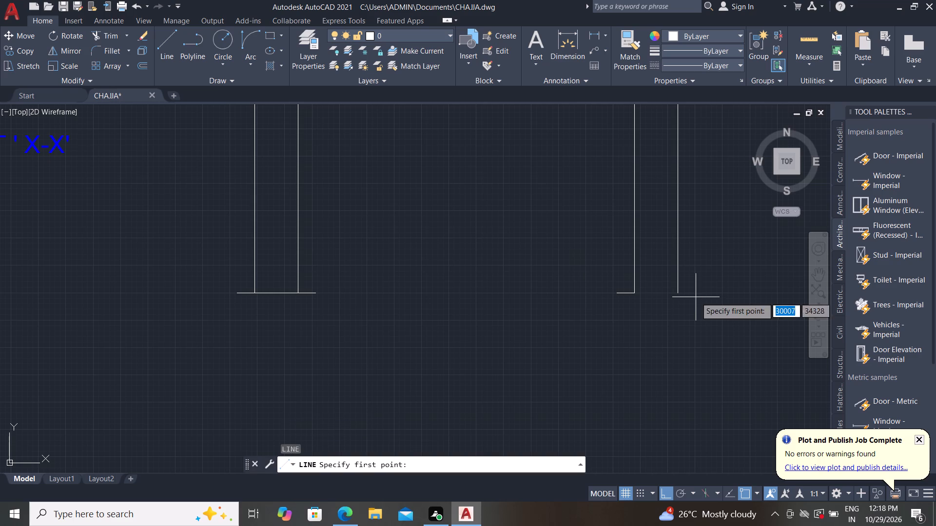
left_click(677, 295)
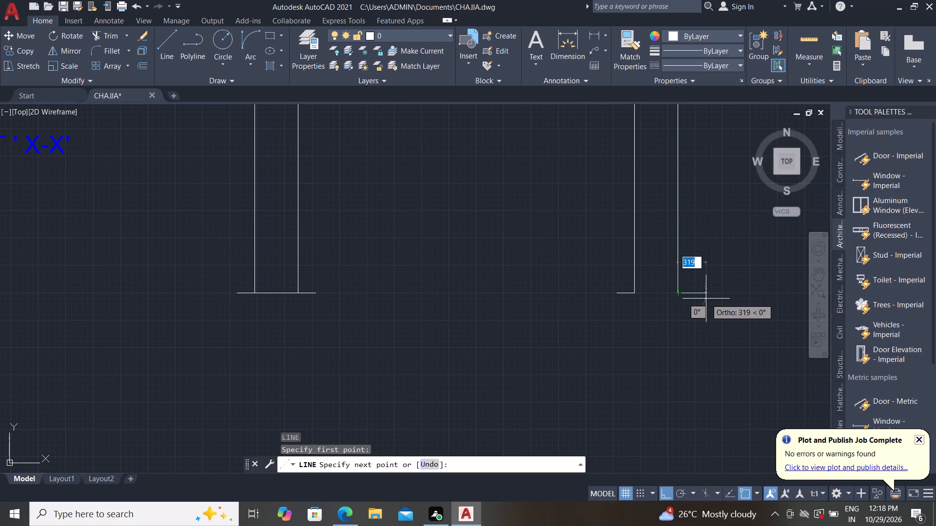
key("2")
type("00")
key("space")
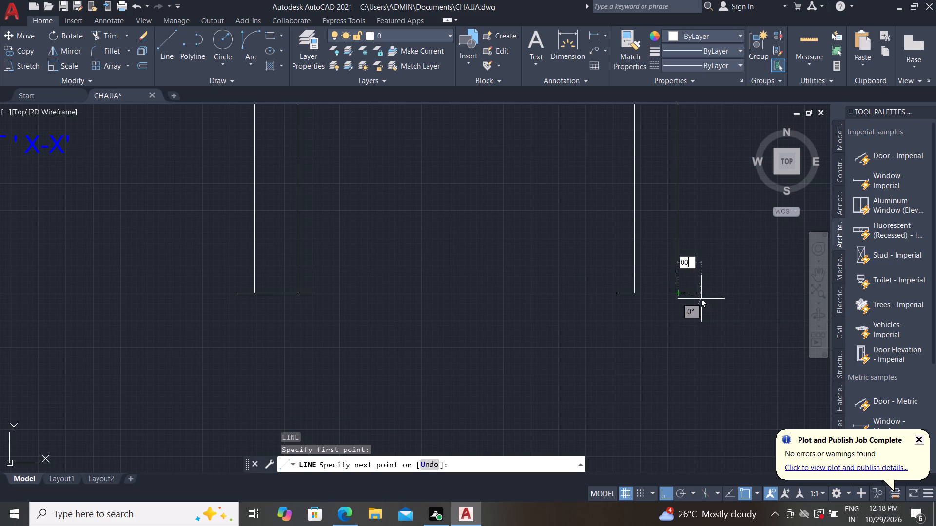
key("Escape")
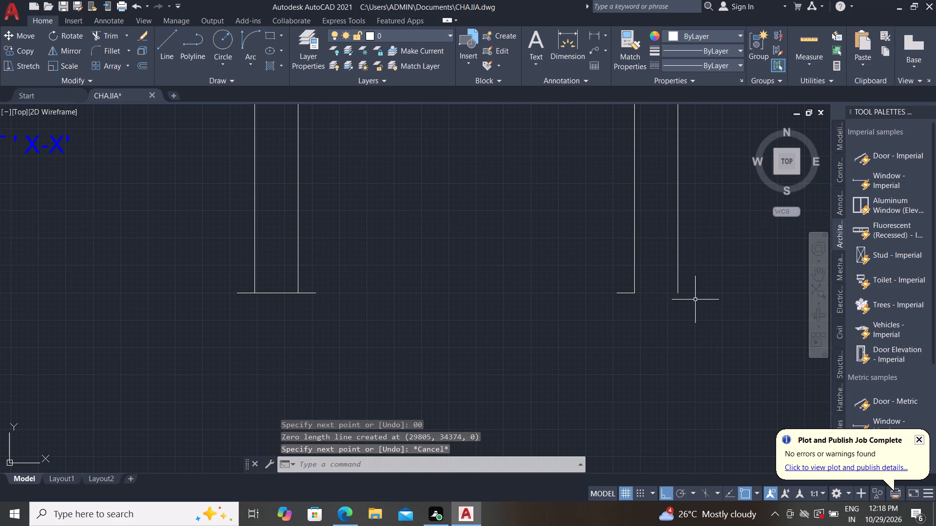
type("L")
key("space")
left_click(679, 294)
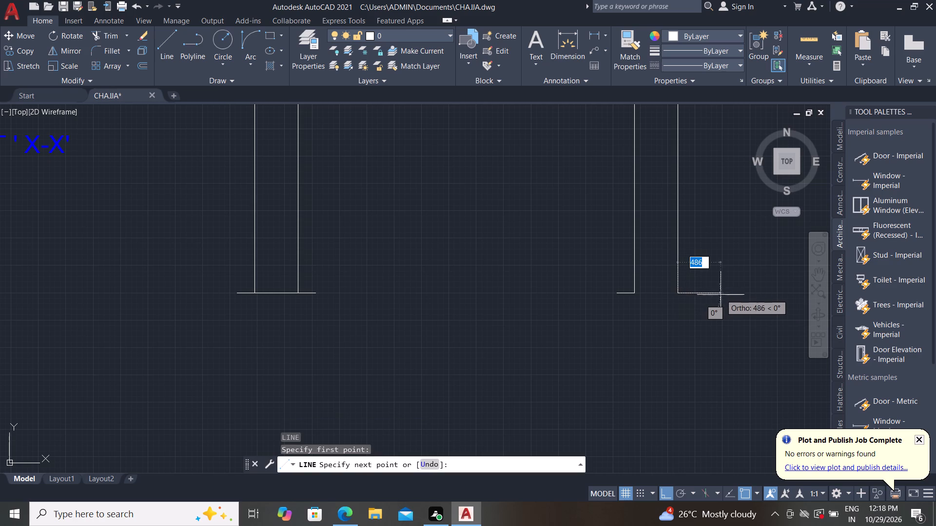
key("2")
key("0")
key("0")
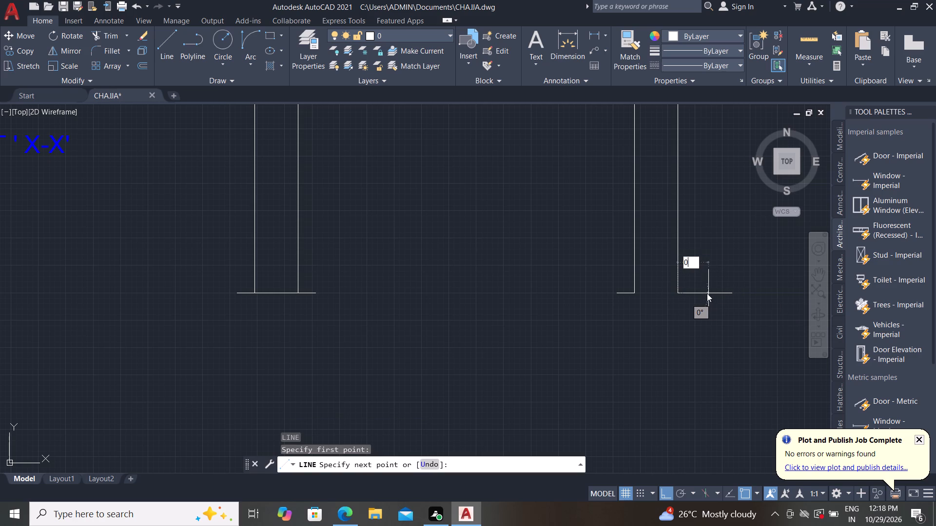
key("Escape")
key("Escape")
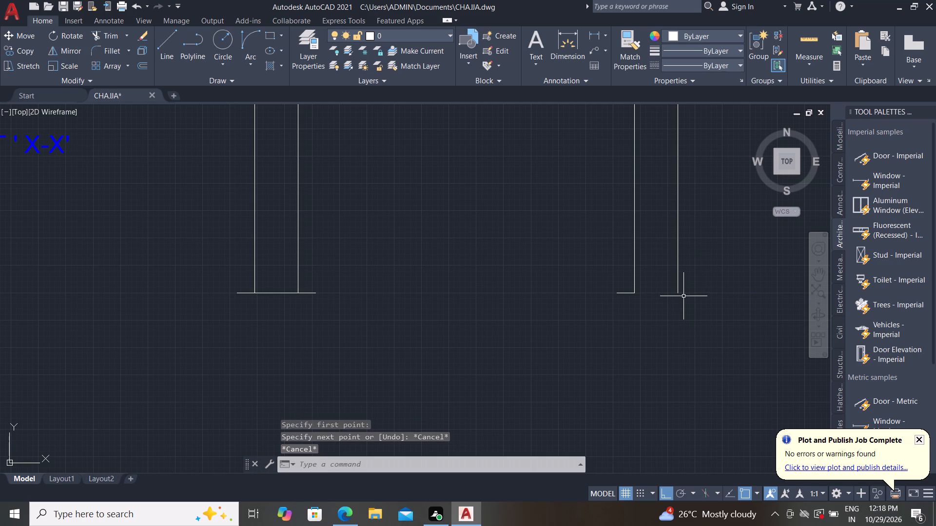
Draw a horizontal line 200 long to the right from the lower end of the second pair's right line.
type("L")
key("space")
left_click(681, 295)
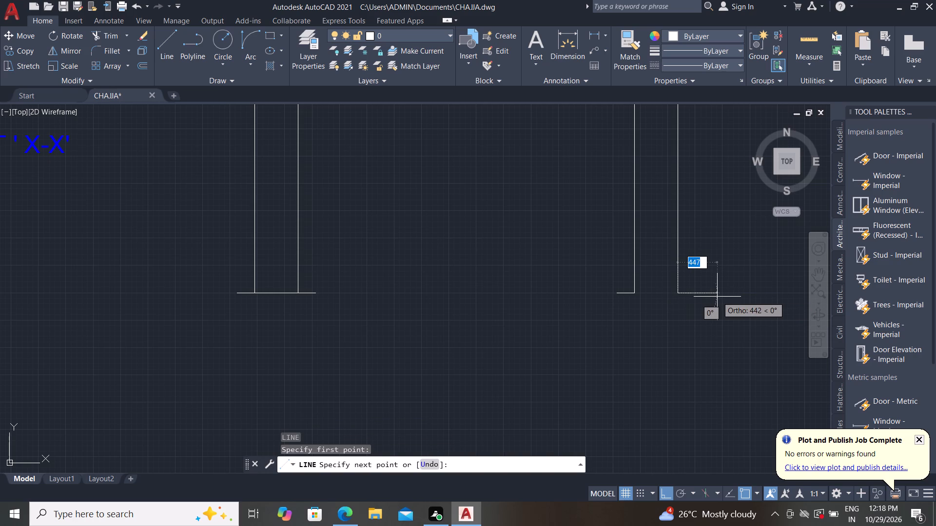
key("2")
key("0")
key("0")
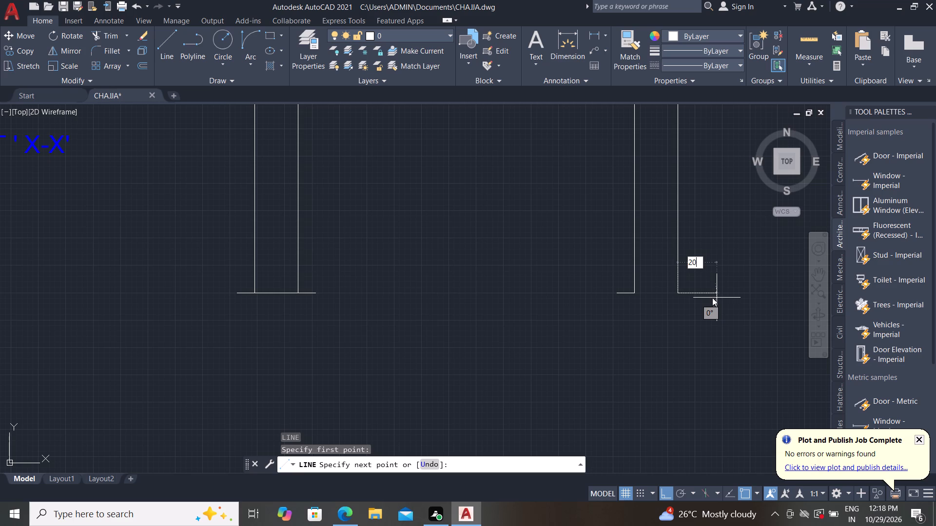
key("Return")
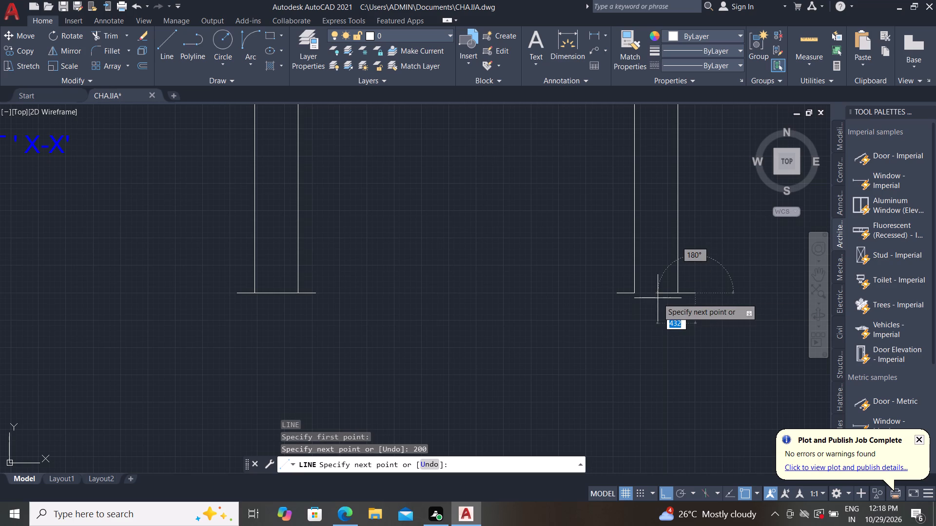
key("Escape")
Extend the second pair's left base line across to the lower end of its right vertical line.
key("e")
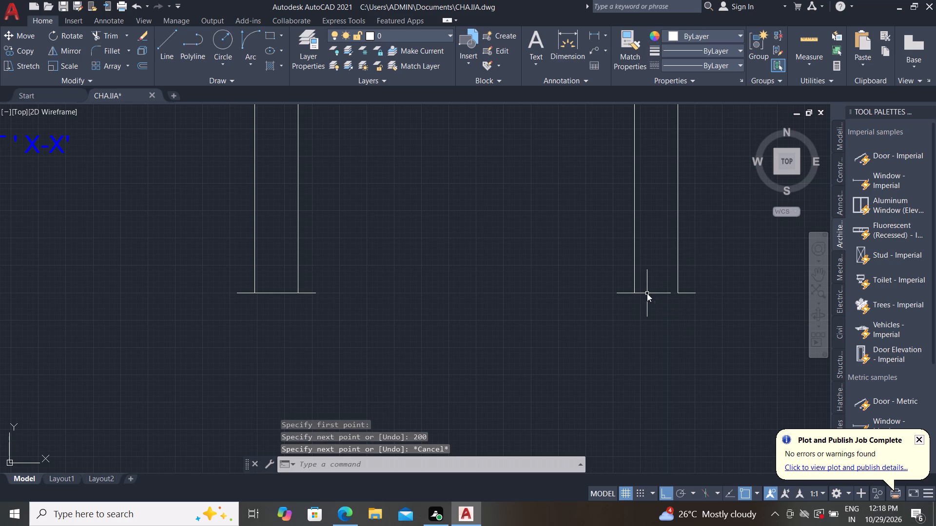
key("x")
key("space")
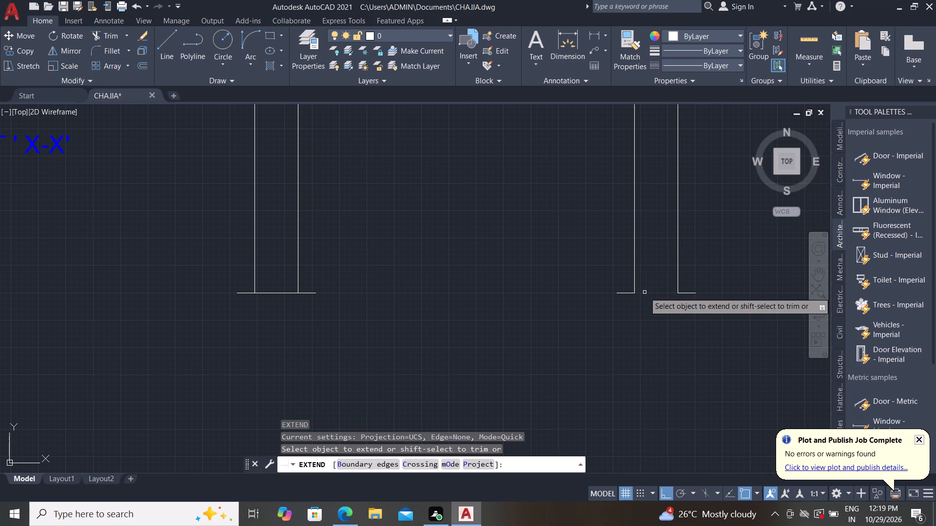
left_click(630, 292)
key("Escape")
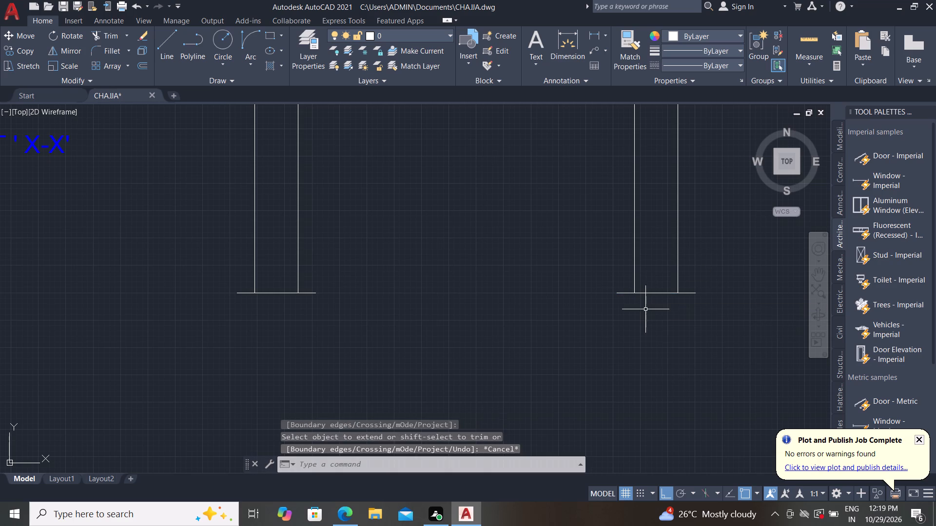
key("Escape")
key("Escape")
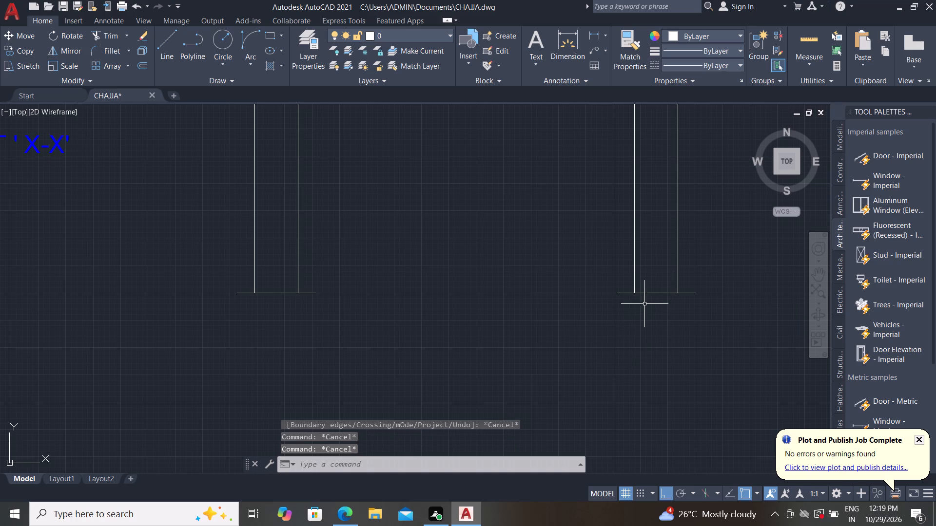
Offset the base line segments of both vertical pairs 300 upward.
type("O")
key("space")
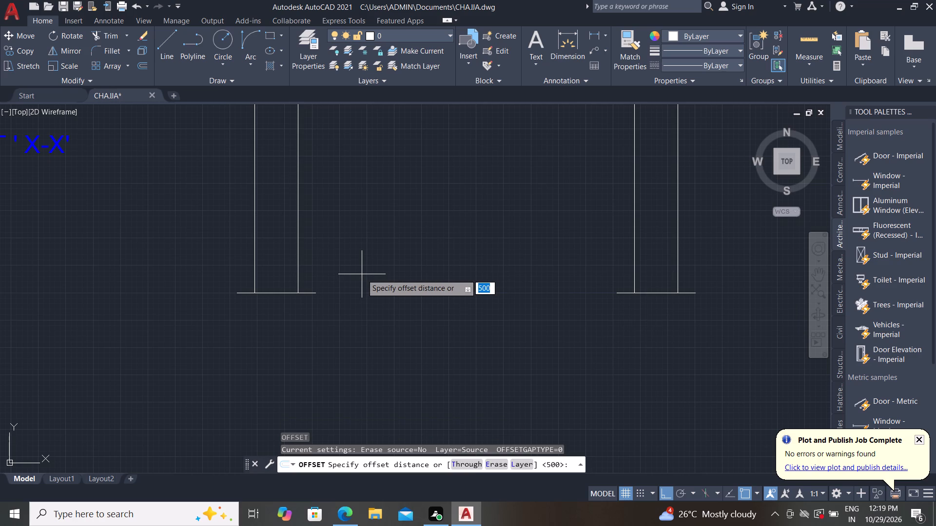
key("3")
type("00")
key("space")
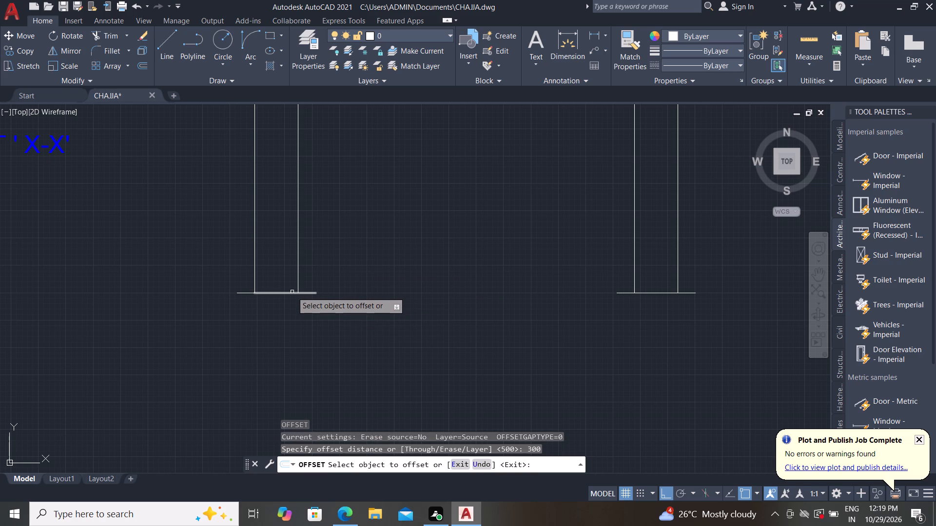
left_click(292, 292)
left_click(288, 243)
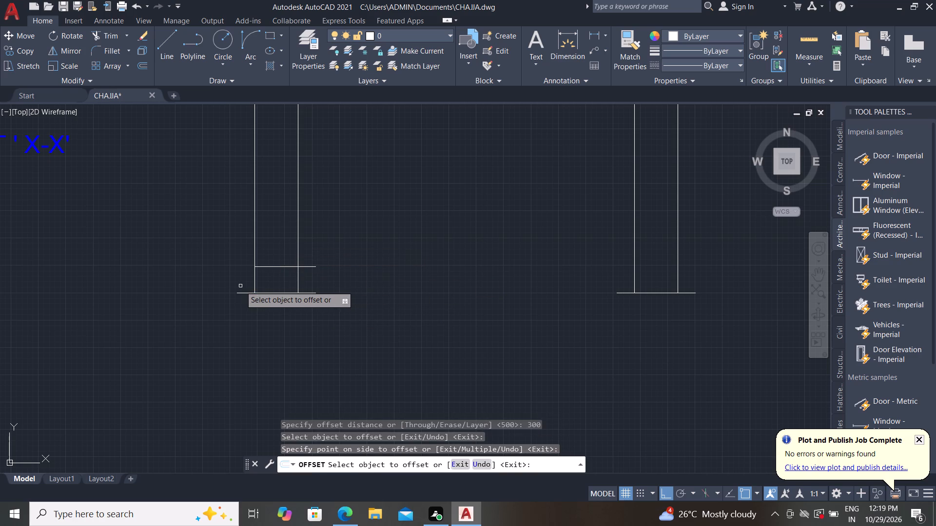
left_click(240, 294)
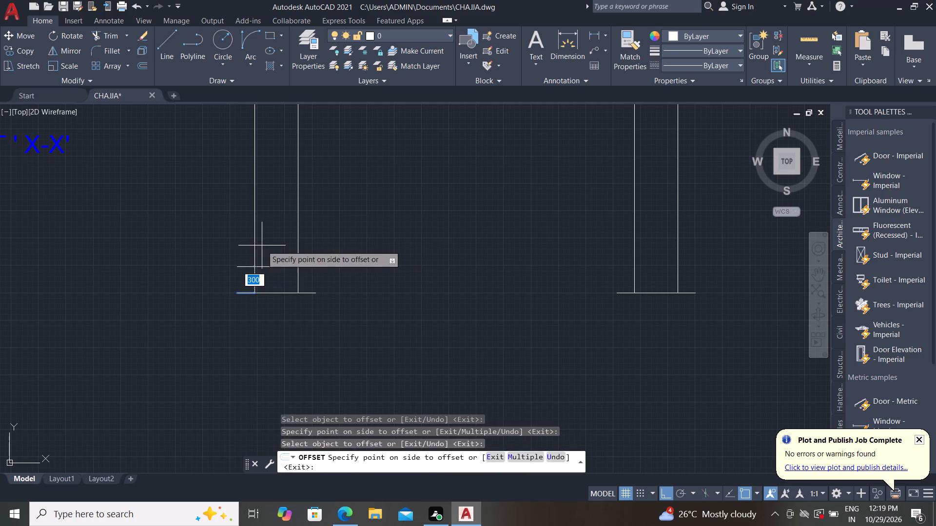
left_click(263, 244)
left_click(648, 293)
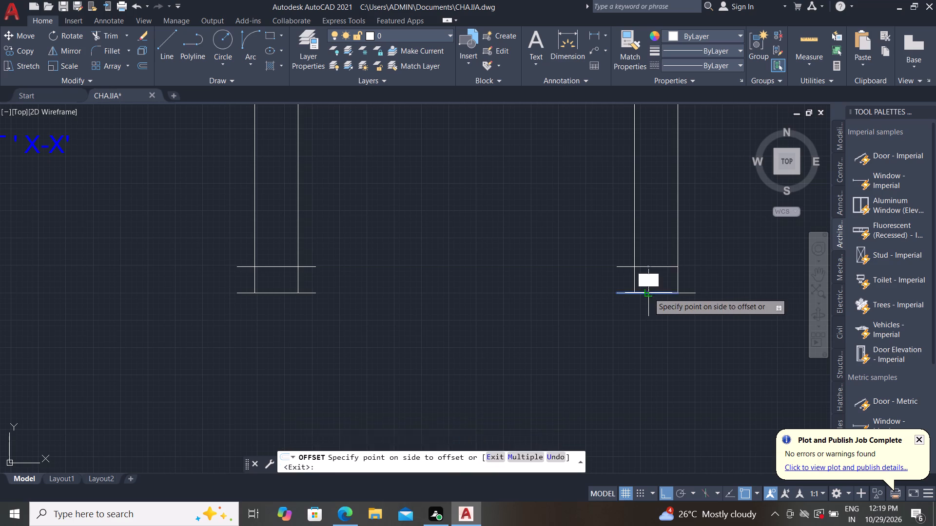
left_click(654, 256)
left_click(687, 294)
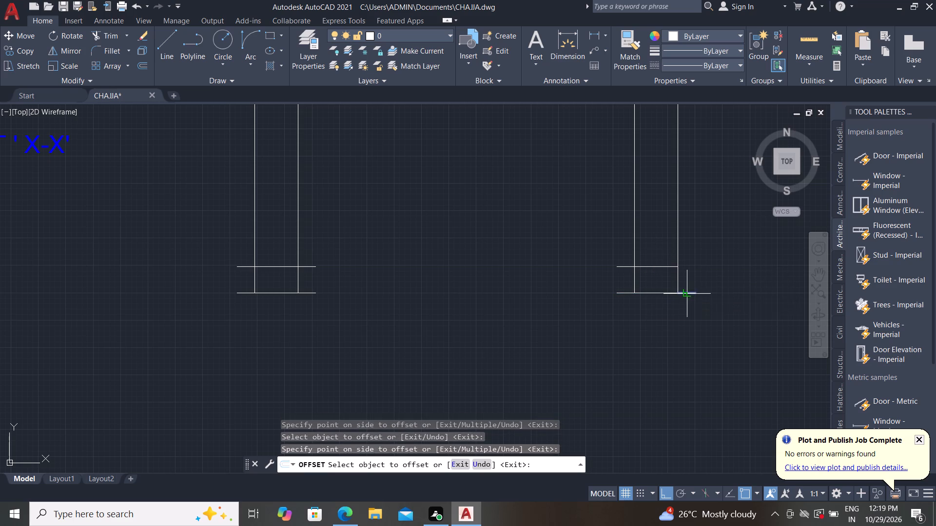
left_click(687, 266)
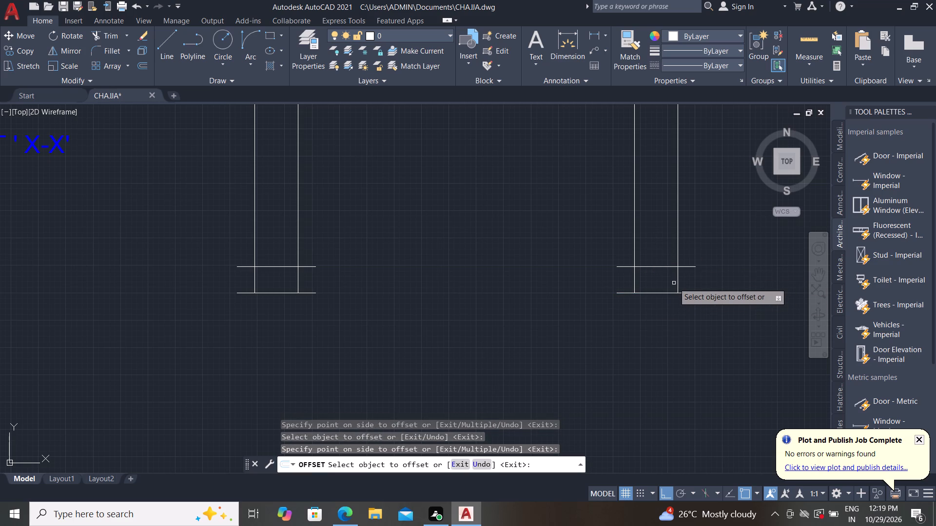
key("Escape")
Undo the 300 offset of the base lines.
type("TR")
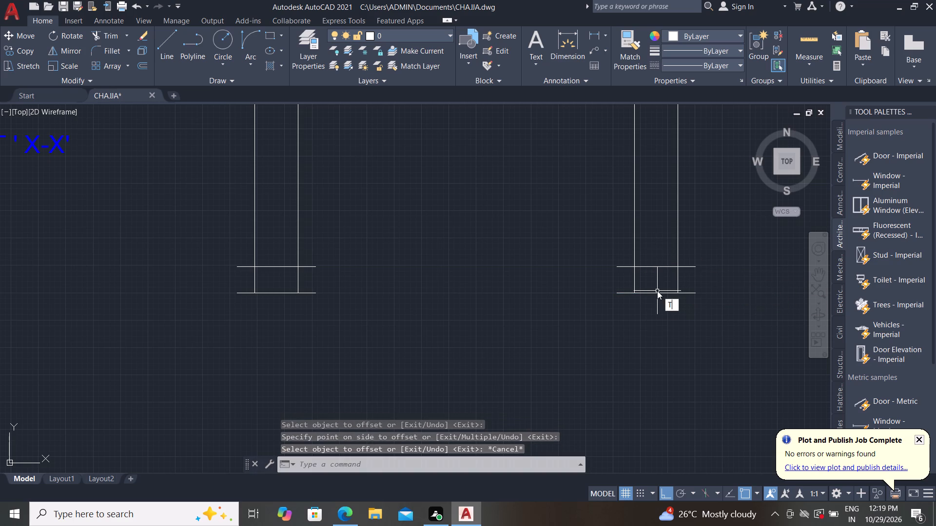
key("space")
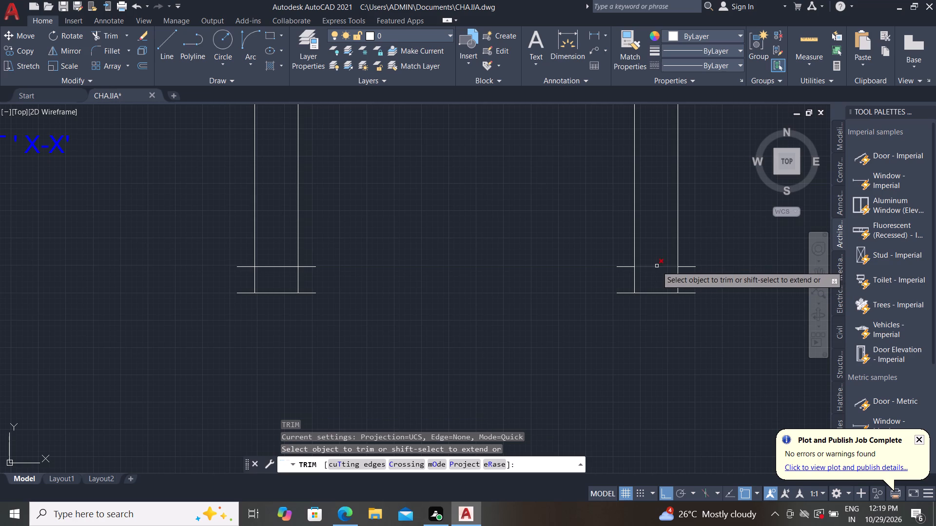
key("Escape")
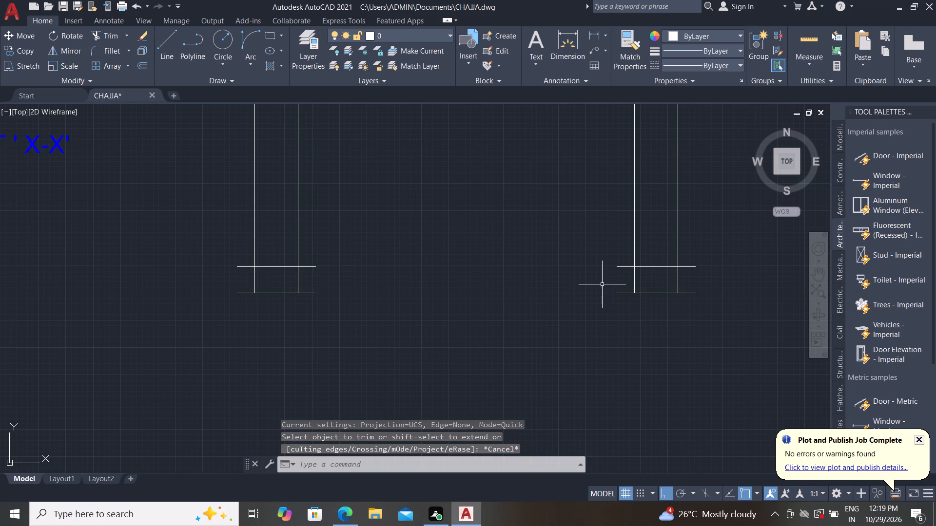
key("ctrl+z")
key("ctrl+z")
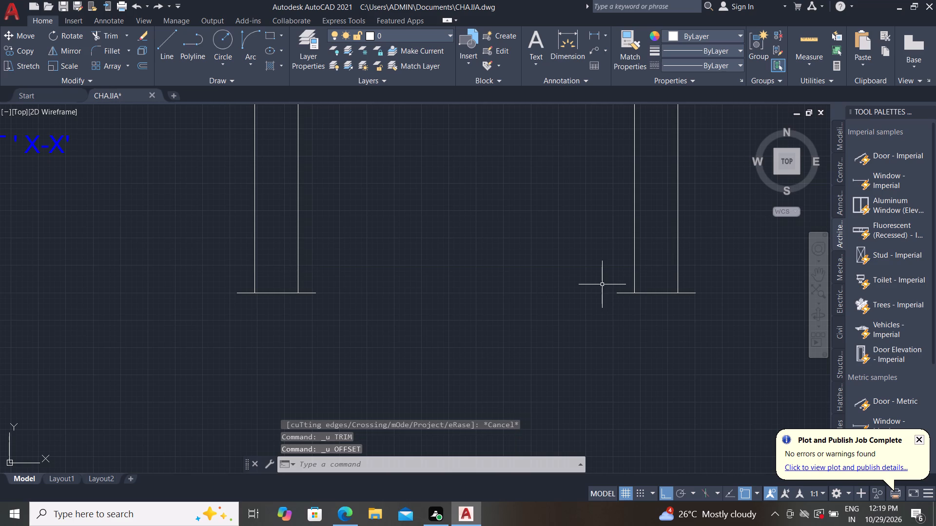
Offset the base line segments of both vertical pairs 200 downward.
type("O 200")
key("space")
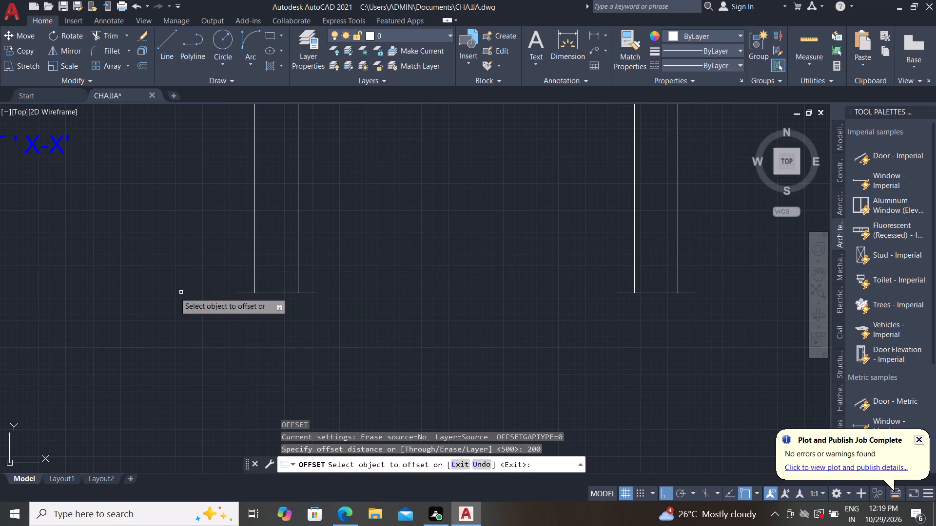
left_click(291, 293)
left_click(308, 358)
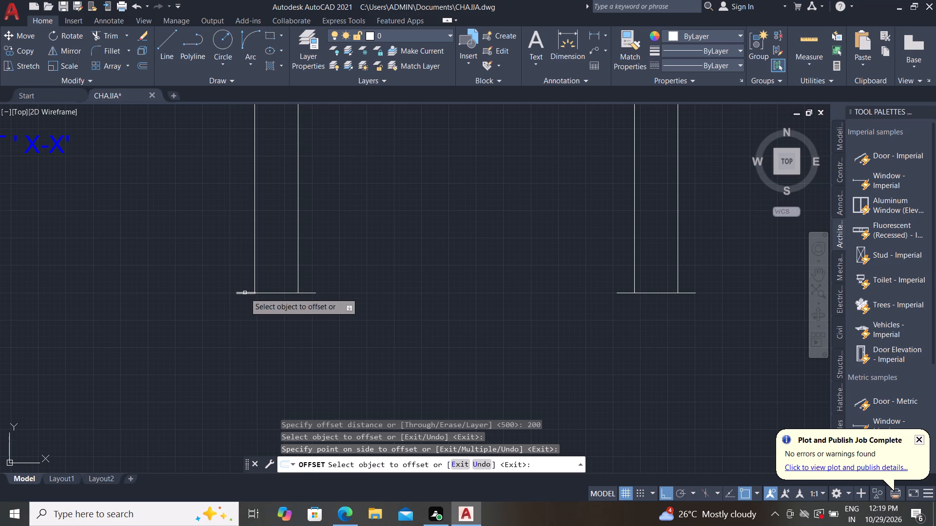
left_click(244, 292)
left_click(264, 332)
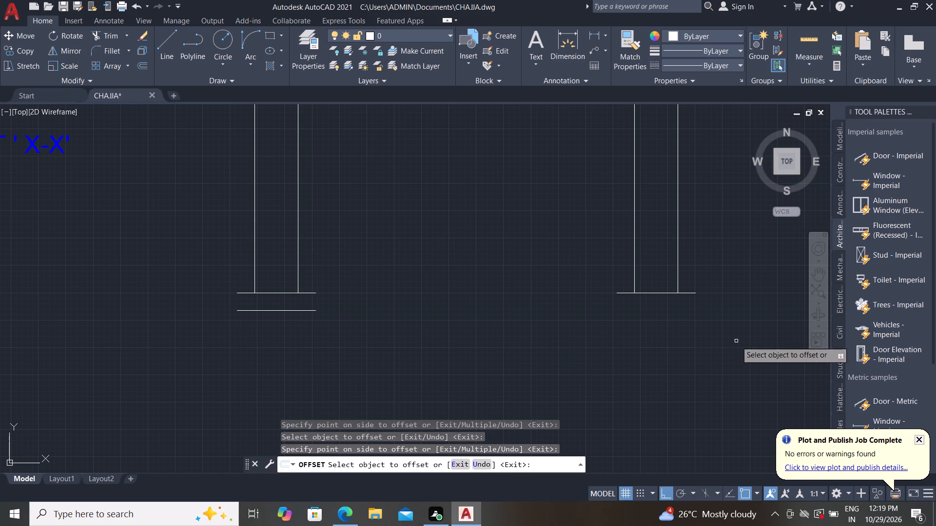
left_click(655, 292)
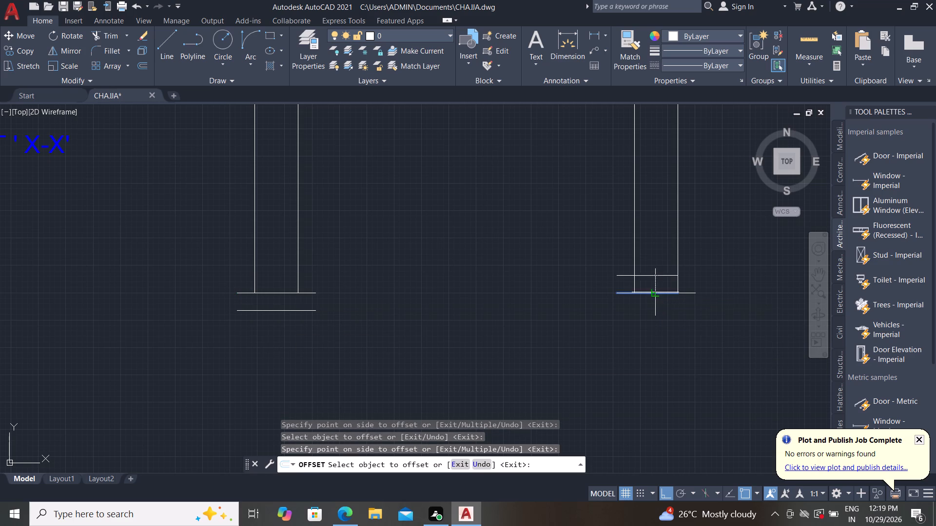
left_click(671, 339)
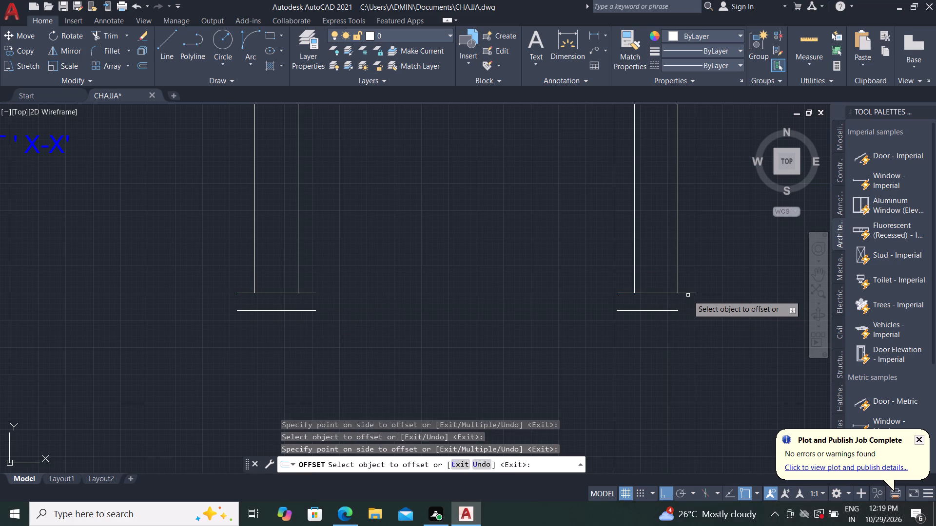
left_click(688, 292)
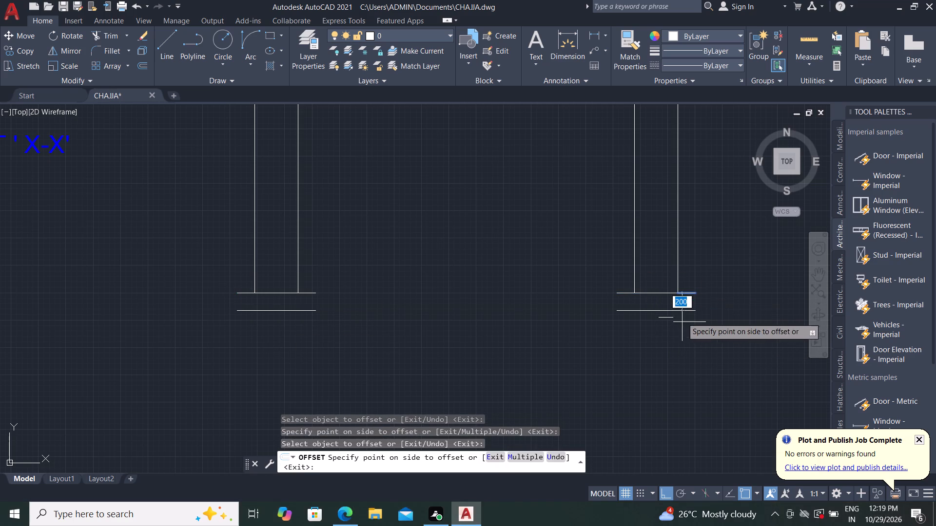
left_click(688, 338)
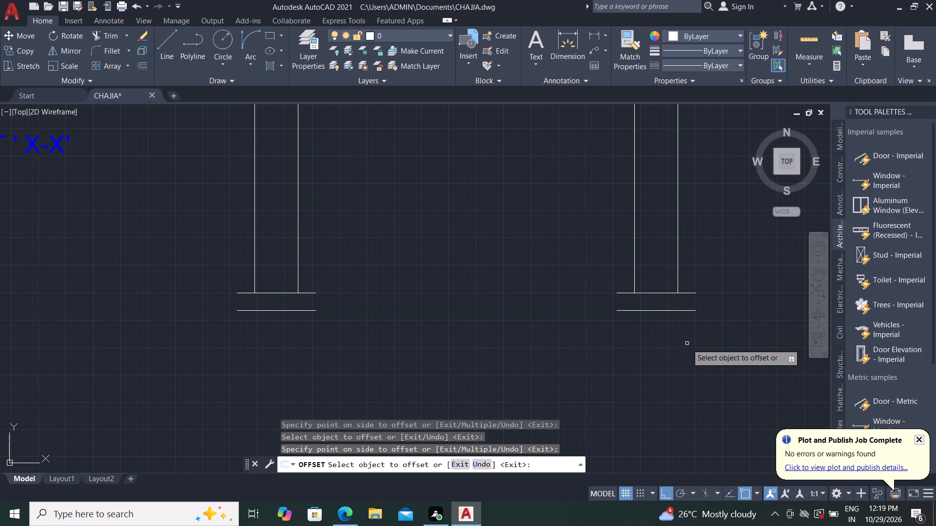
key("Escape")
key("Escape")
key("Escape")
key("Escape")
key("Escape")
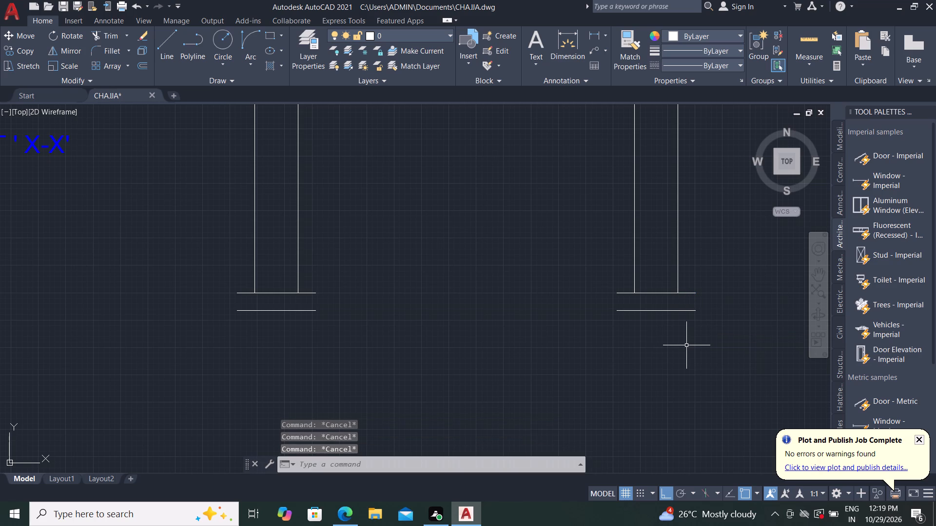
Extend all four vertical lines of both pairs down to the lower base lines.
type("EX")
key("space")
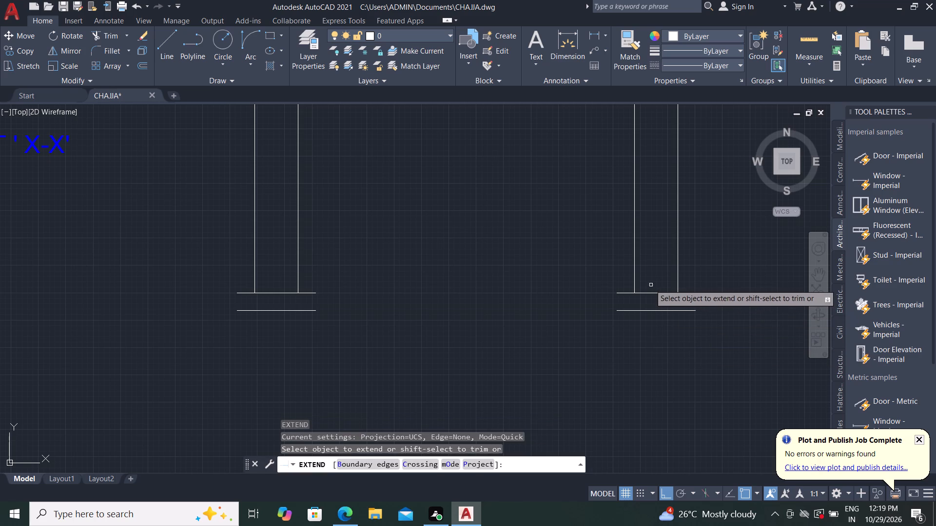
left_click(634, 265)
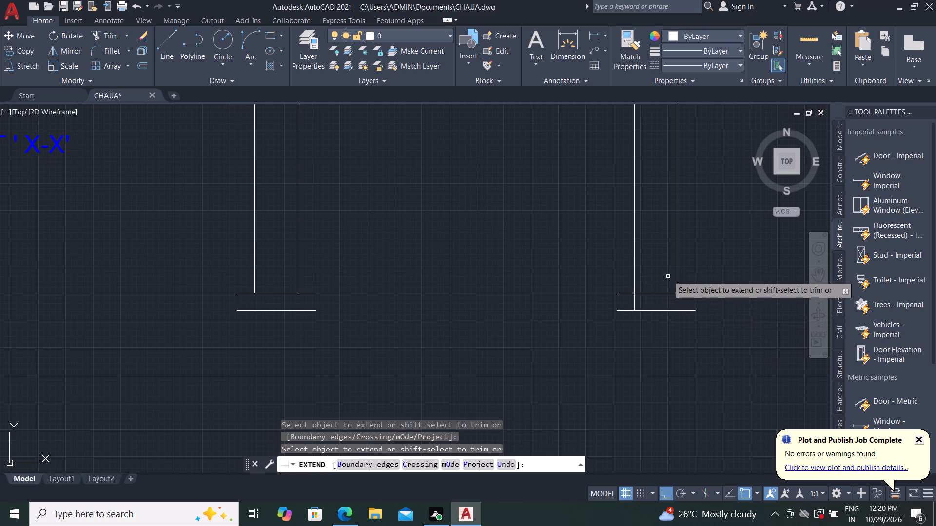
left_click(678, 288)
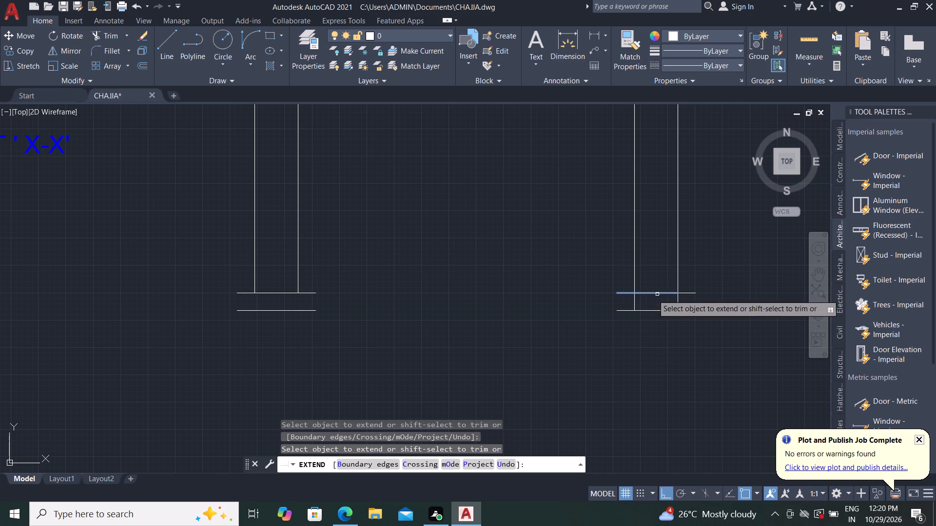
left_click(299, 278)
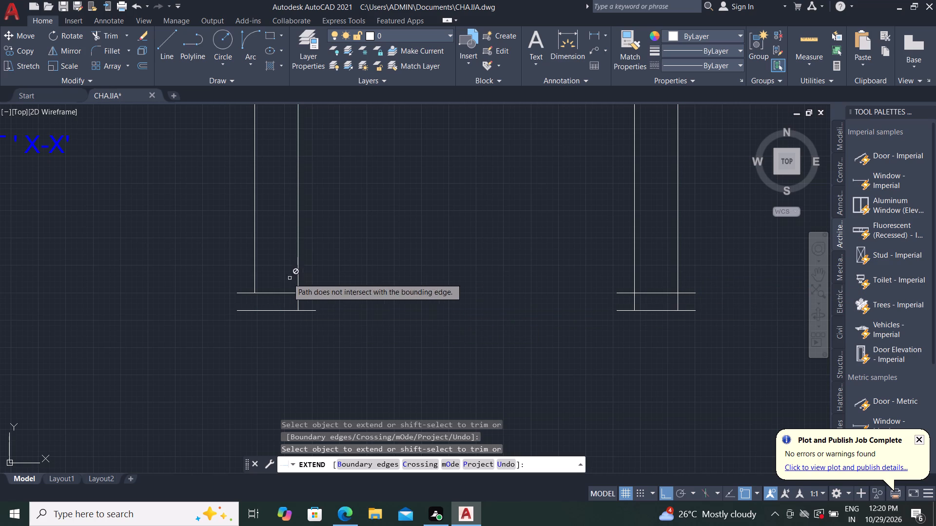
left_click(254, 262)
key("Escape")
key("Escape")
key("Escape")
key("Escape")
key("Escape")
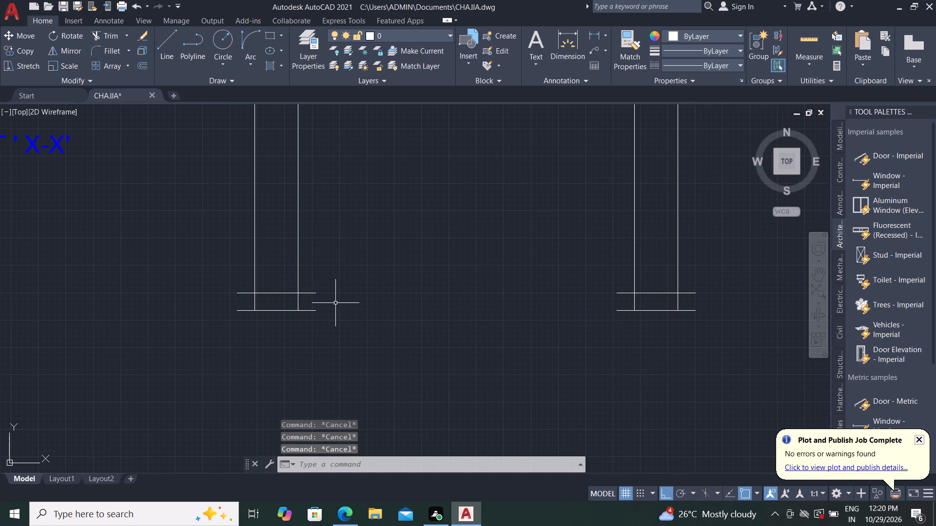
Trim the upper base line between the two vertical lines of each pair.
type("TR")
key("space")
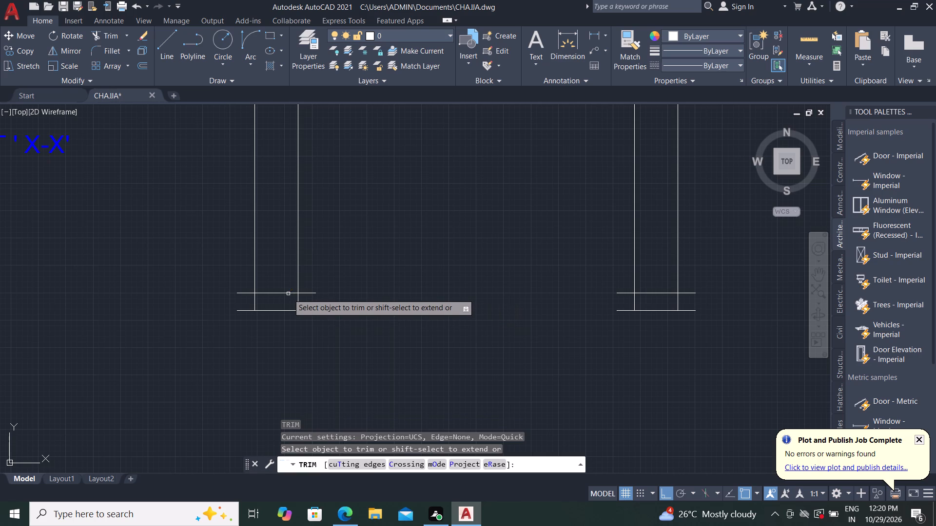
left_click(288, 294)
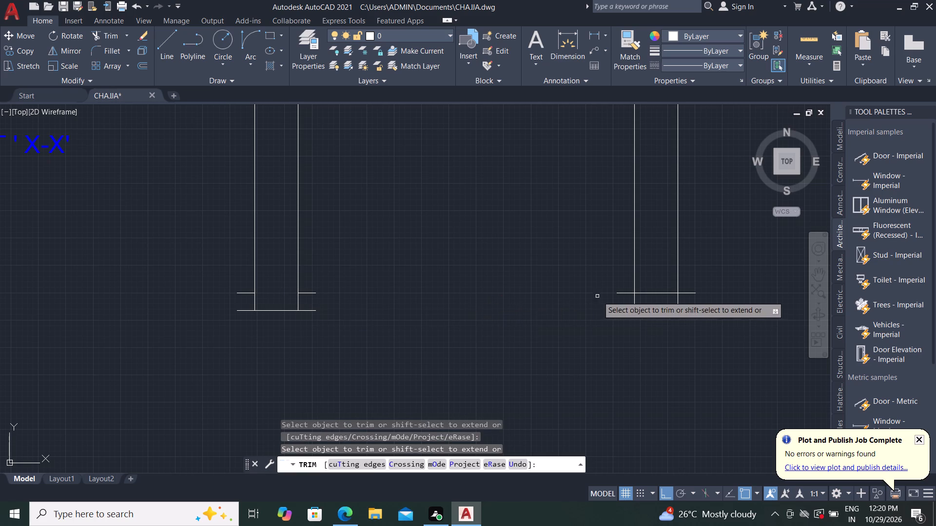
left_click(652, 293)
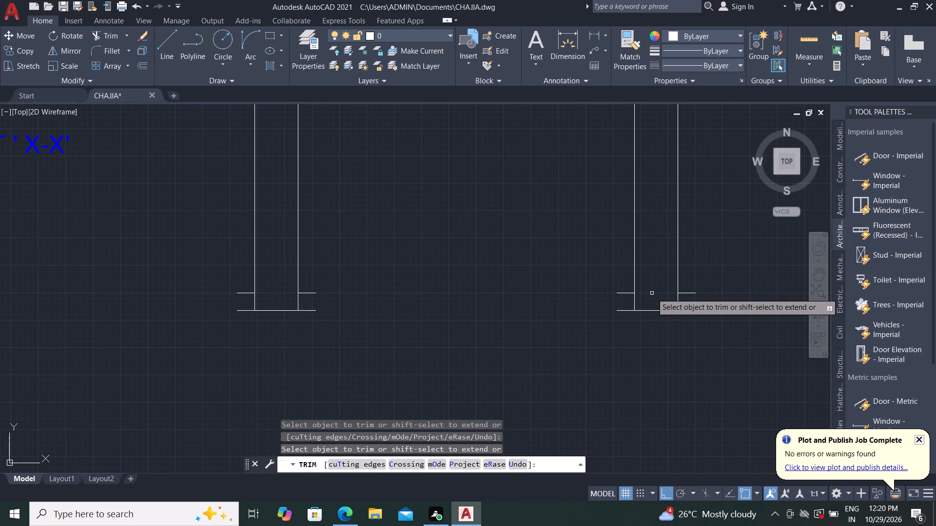
Extend the right pair's upper base line outward on both sides with 500-long horizontal lines from its outer ends.
key("Escape")
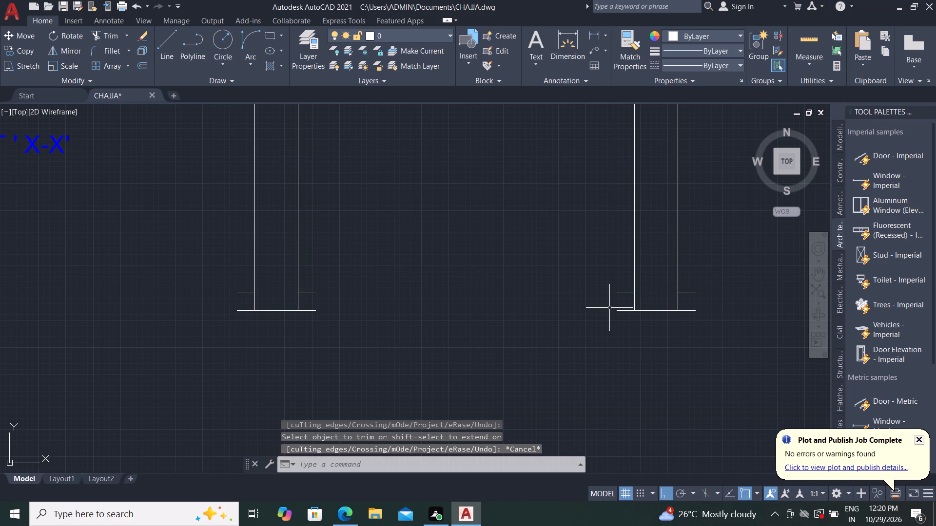
type("L")
key("space")
left_click(615, 294)
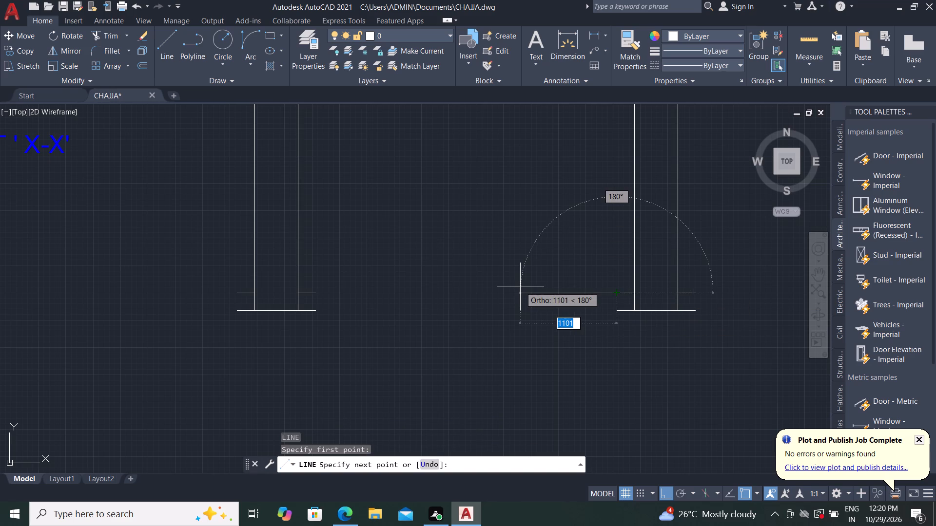
type("500")
key("space")
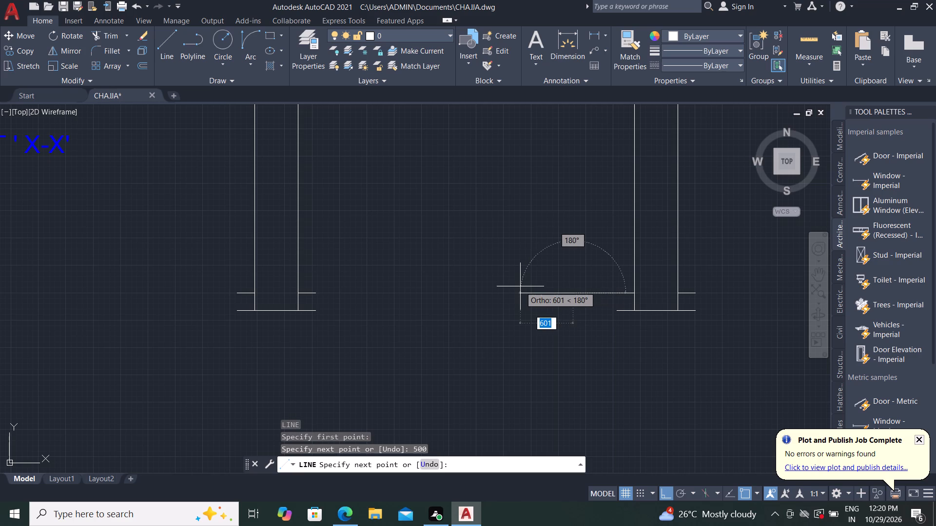
key("Escape")
key("l")
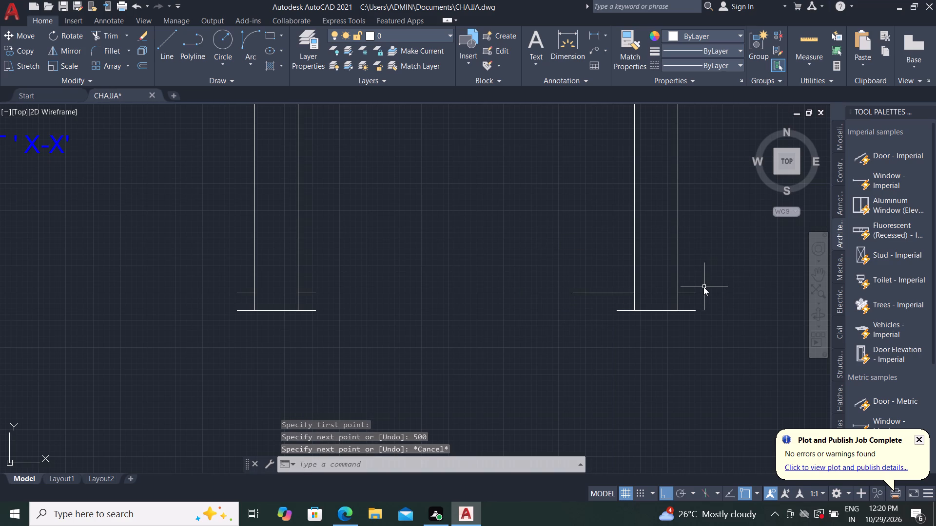
key("space")
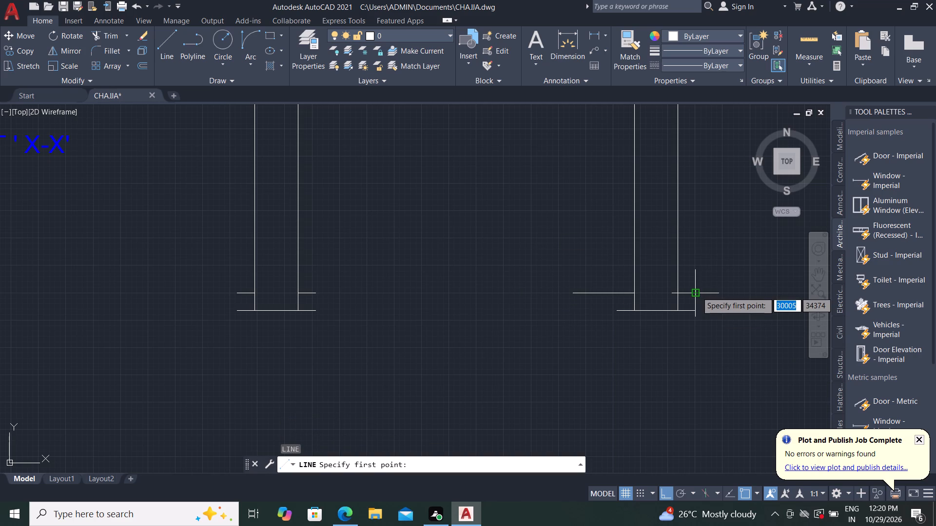
left_click_drag(697, 292, 702, 294)
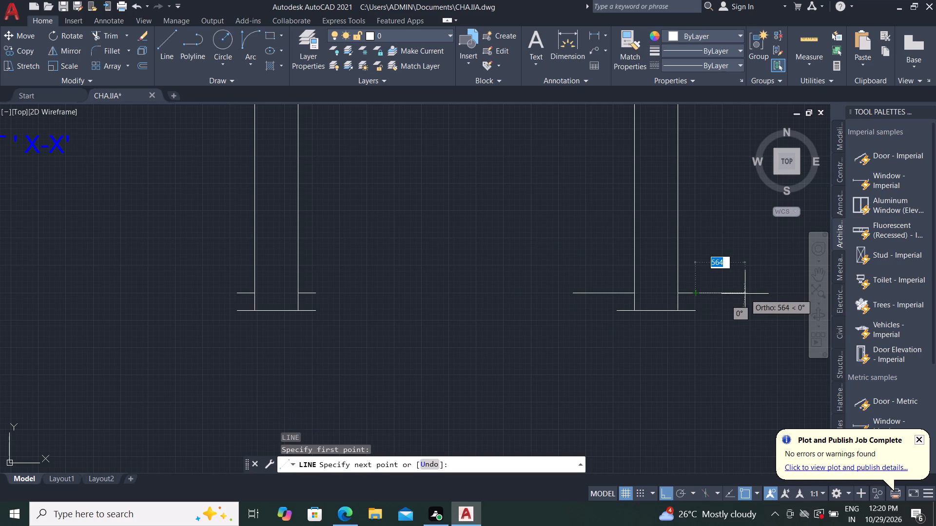
key("5")
type("00")
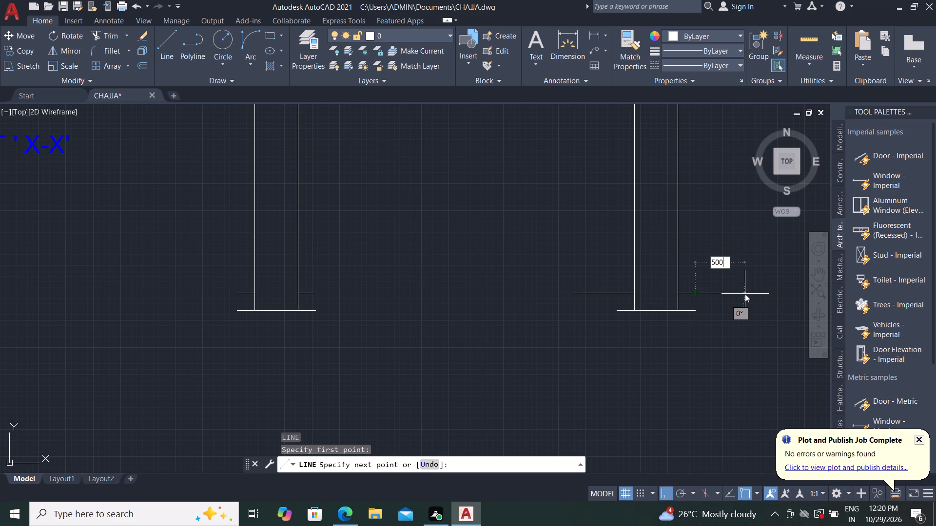
key("Return")
key("Escape")
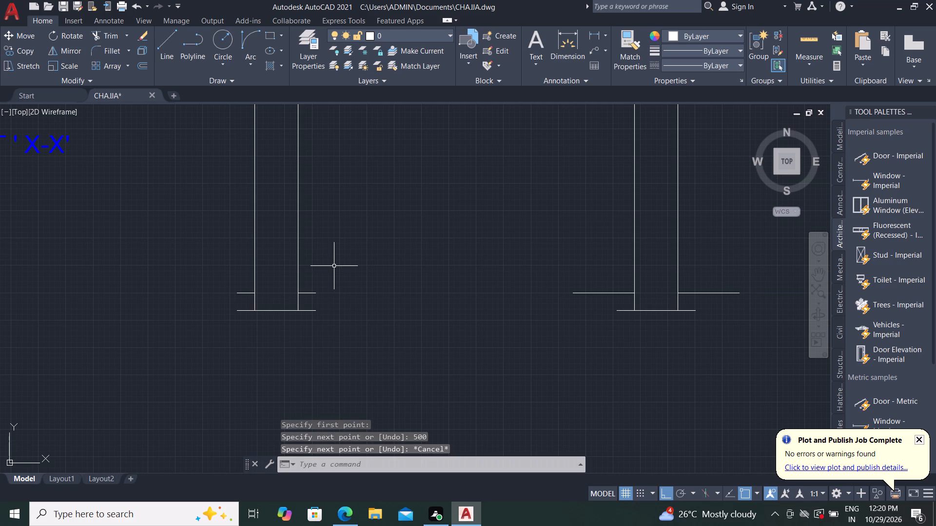
Extend the left pair's upper base line outward on both sides with 500-long horizontal lines from its outer ends.
type("L")
key("space")
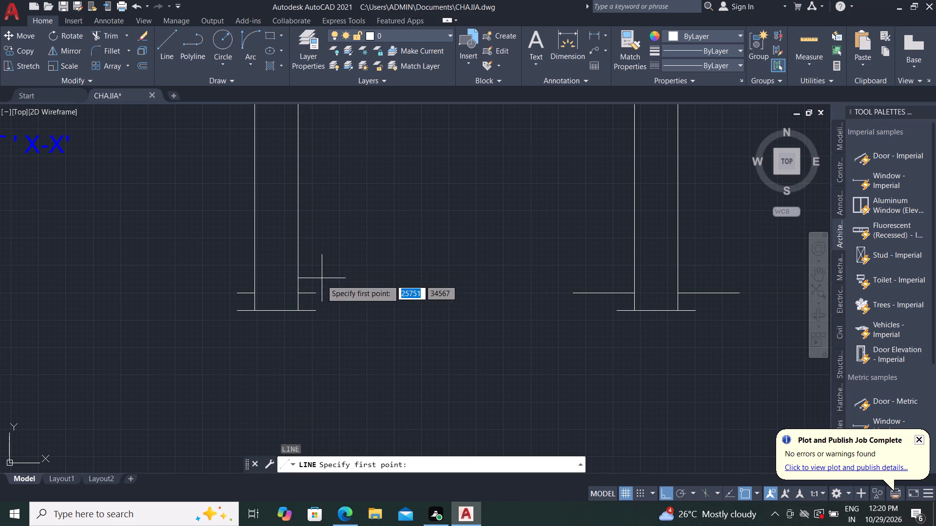
left_click(318, 293)
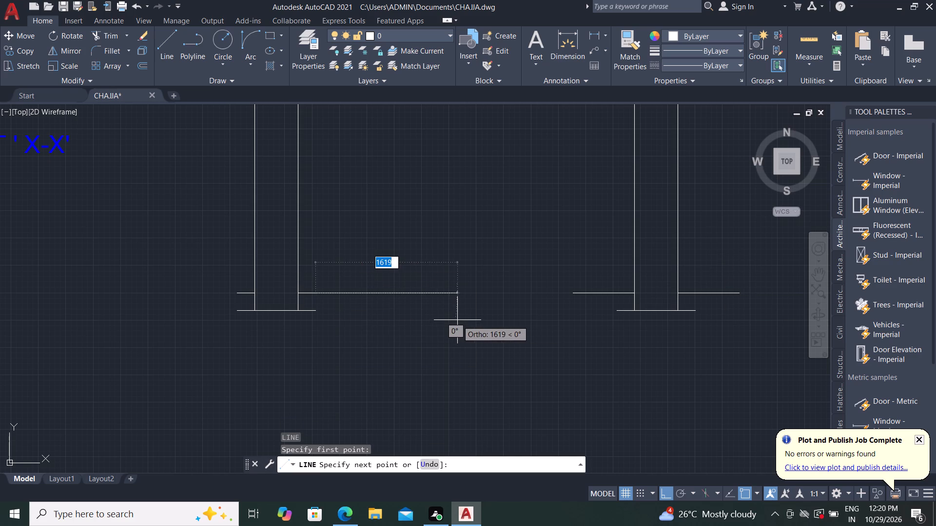
key("5")
key("0")
type("0")
key("space")
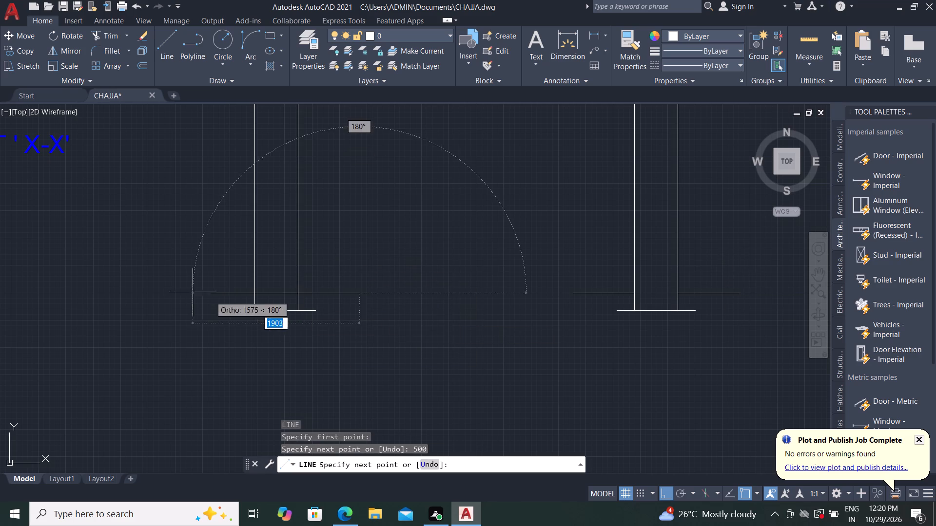
key("Escape")
key("l")
key("space")
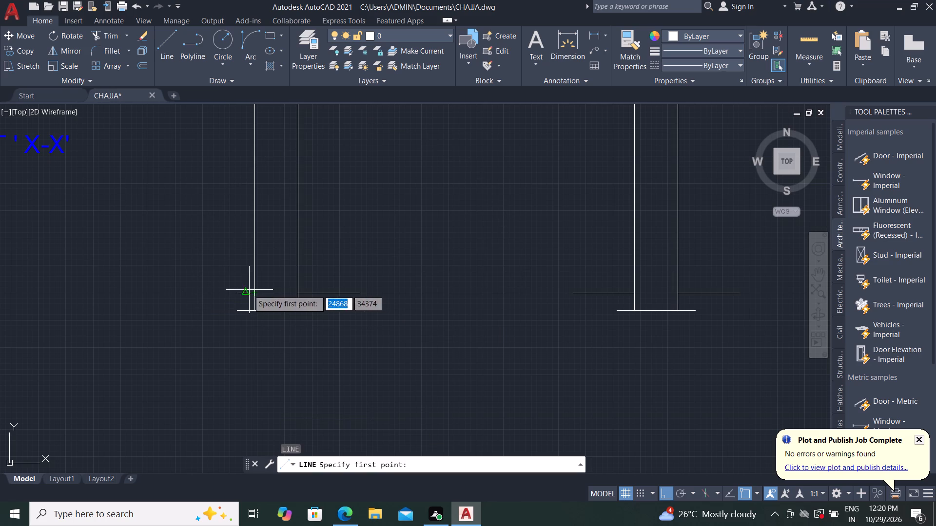
left_click(238, 291)
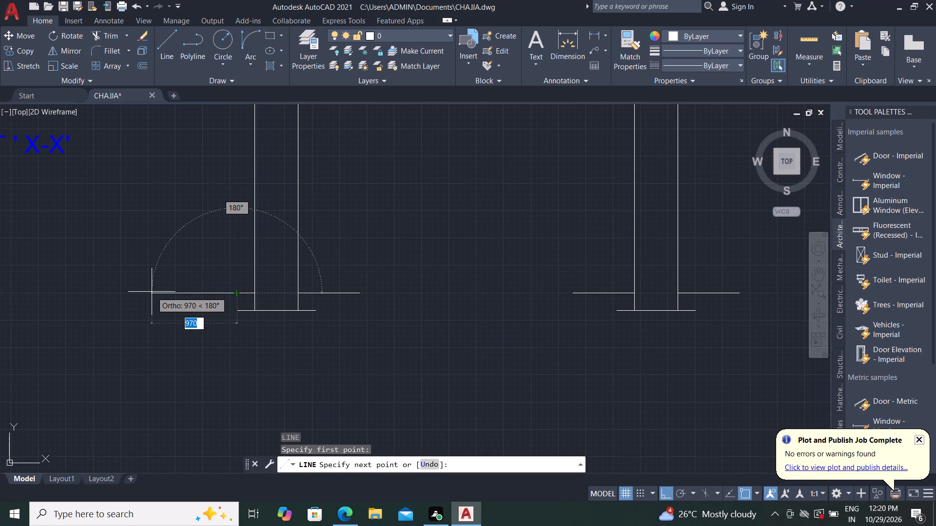
type("500")
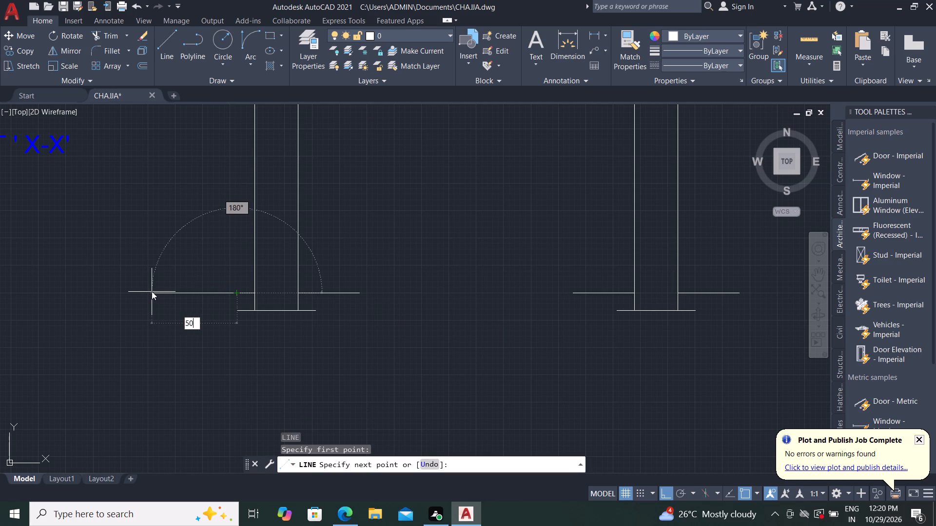
key("space")
key("Escape")
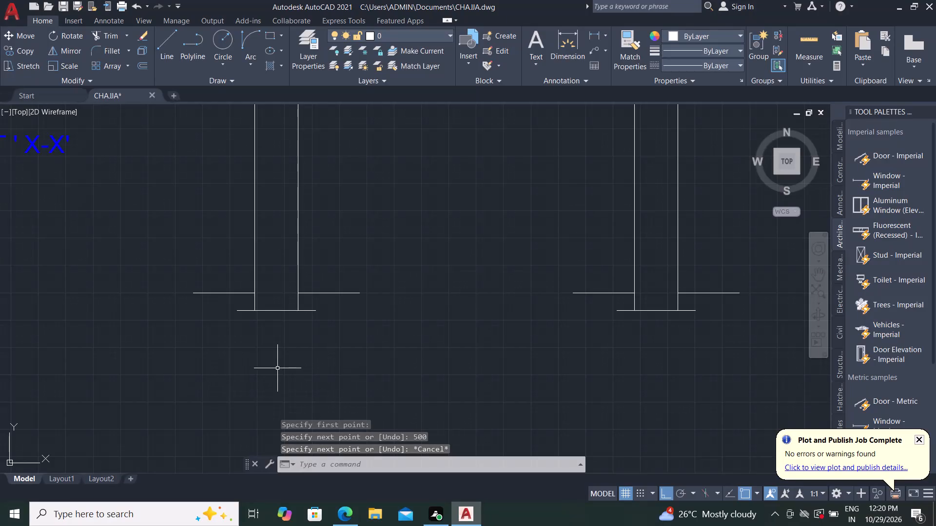
With Ortho off, draw two diagonal strokes, the second about 84 long at 315°, forming an inverted V under the left pair's outer-left ground line.
scroll(202, 290, "up", 2)
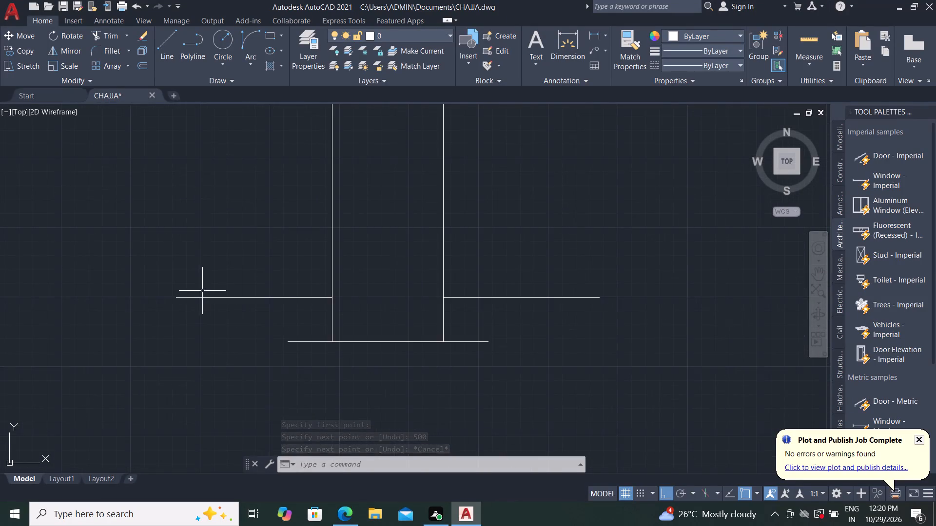
scroll(185, 299, "up", 3)
scroll(233, 349, "up", 1)
scroll(226, 354, "down", 3)
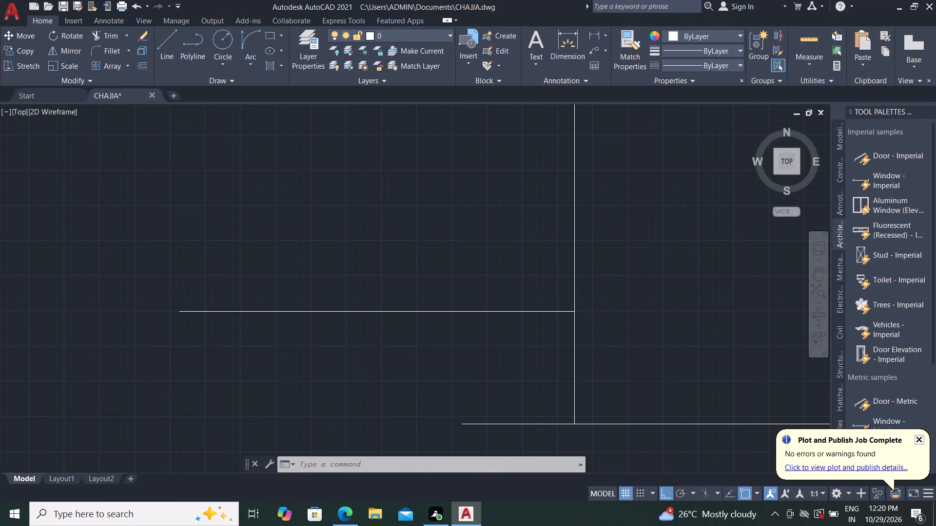
left_click(165, 37)
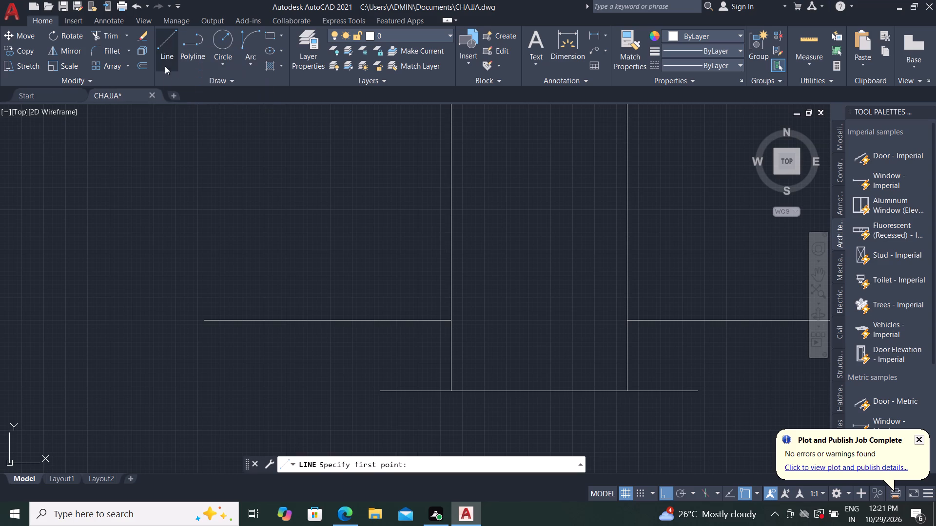
left_click(242, 319)
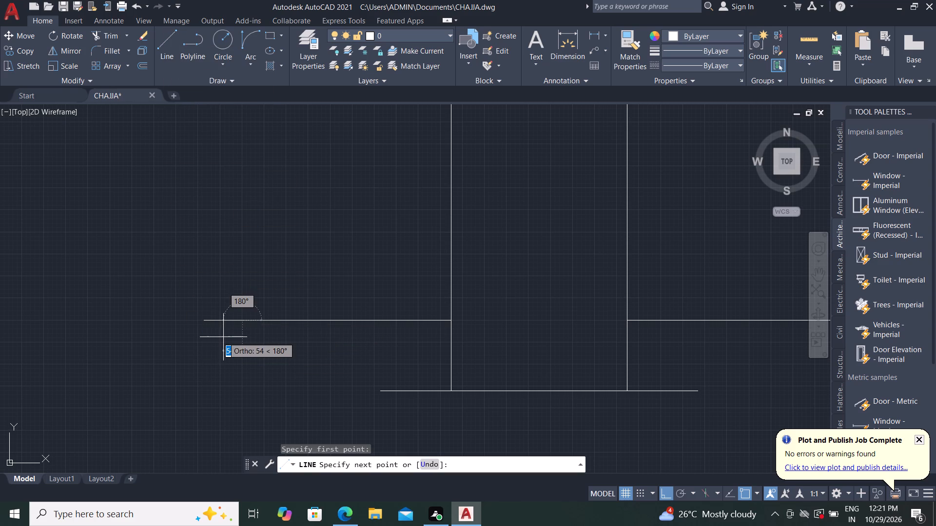
key("F8")
left_click(219, 344)
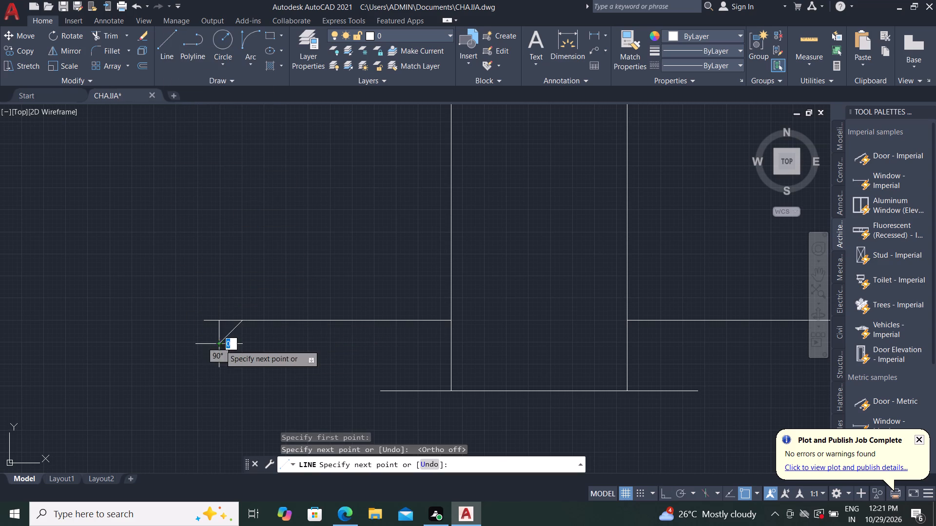
key("Escape")
scroll(246, 325, "up", 2)
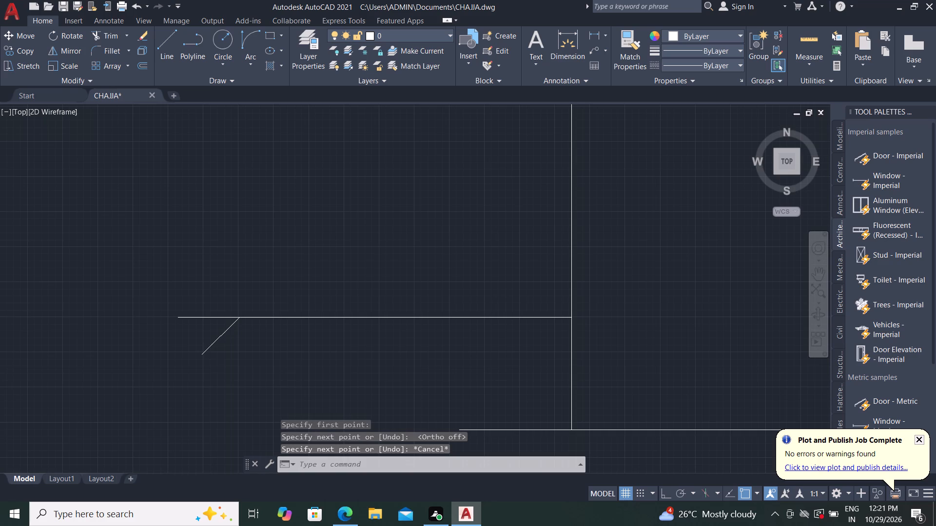
type("L")
key("space")
left_click(234, 315)
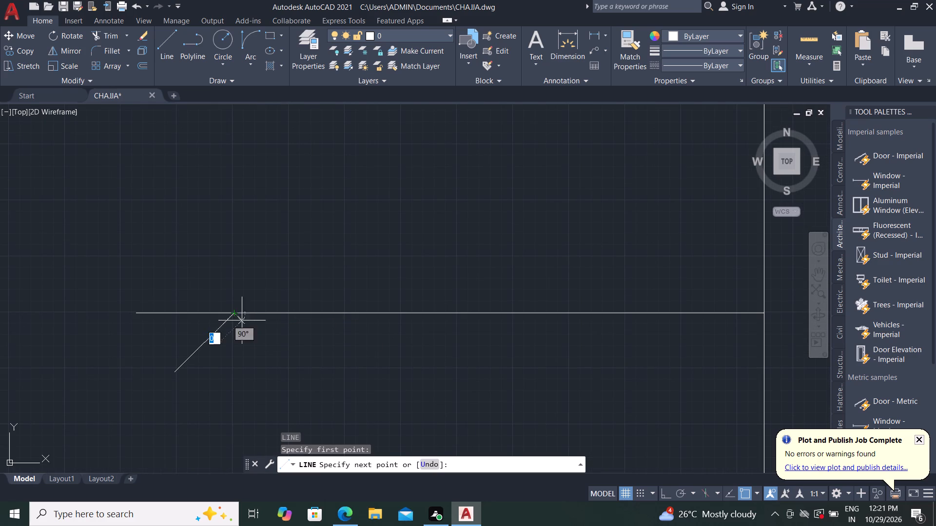
left_click(288, 366)
key("Escape")
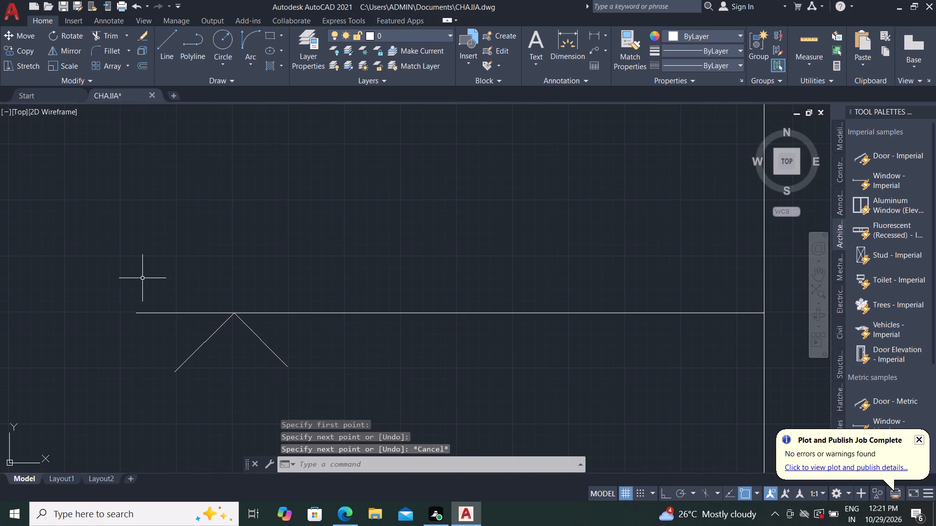
Join the two diagonal strokes of the inverted V into one object.
left_click(142, 278)
left_click(316, 404)
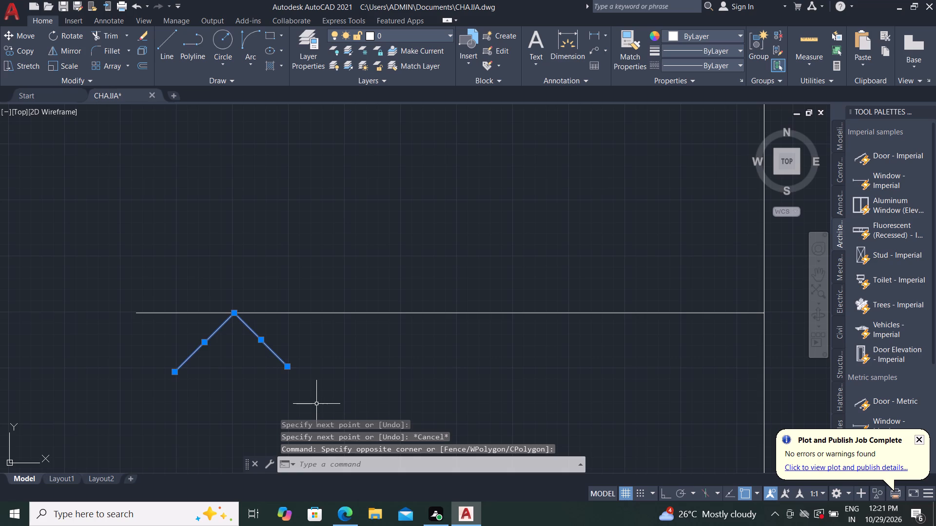
type("J")
key("space")
Copy the inverted V from its apex five times rightward along the ground line, about 20 to 25 apart, as overlapping hatch marks.
type("CO")
key("space")
left_click(222, 325)
right_click(222, 323)
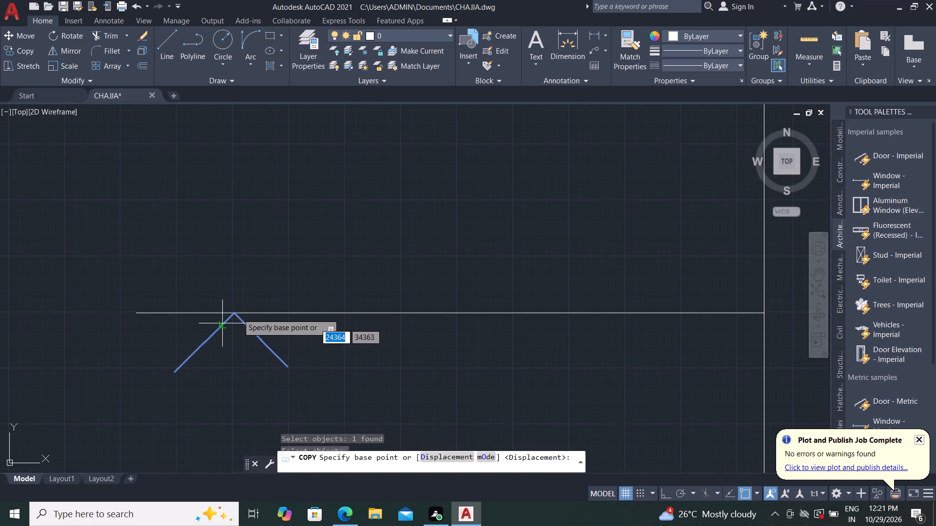
left_click(234, 312)
left_click(252, 314)
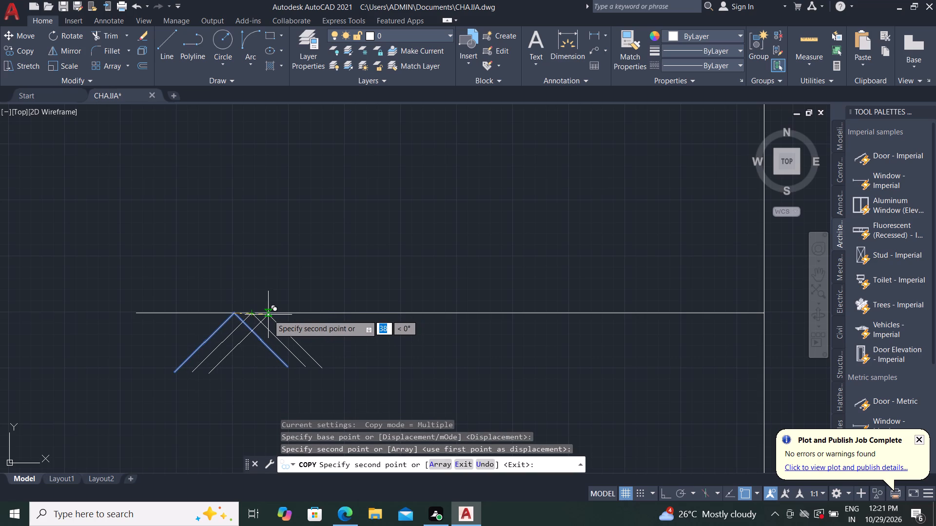
left_click(268, 315)
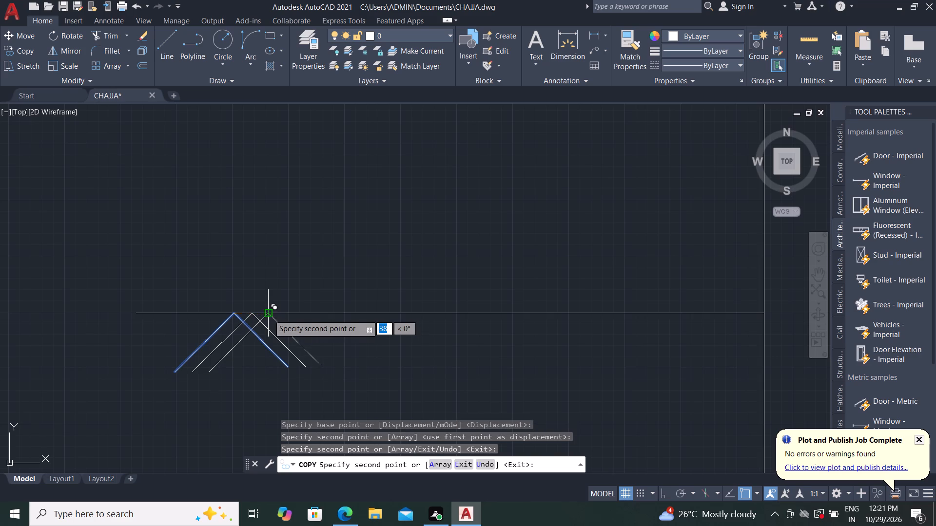
left_click(292, 317)
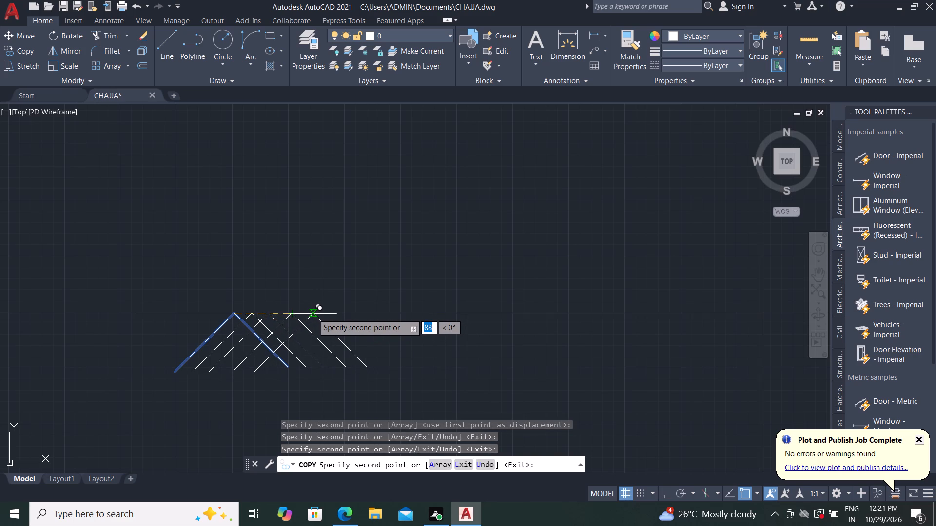
left_click(313, 314)
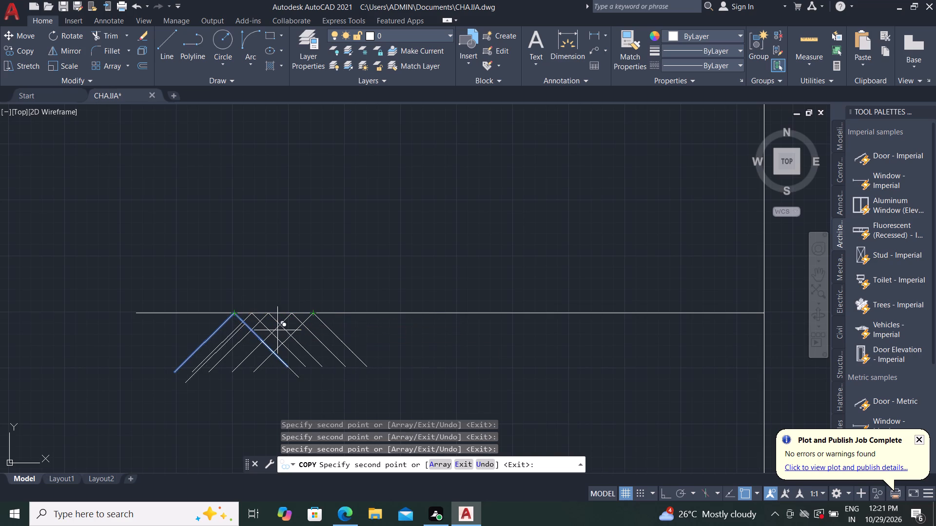
left_click(334, 312)
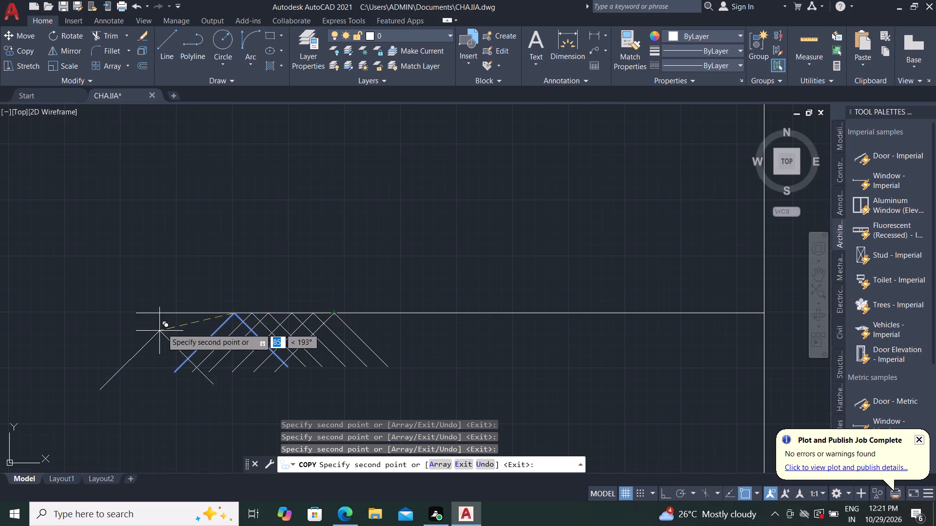
Copy the inverted V seven times leftward along the left pair's other ground line, about 20 to 40 apart, starting near its outer end.
scroll(170, 311, "down", 2)
scroll(122, 288, "down", 1)
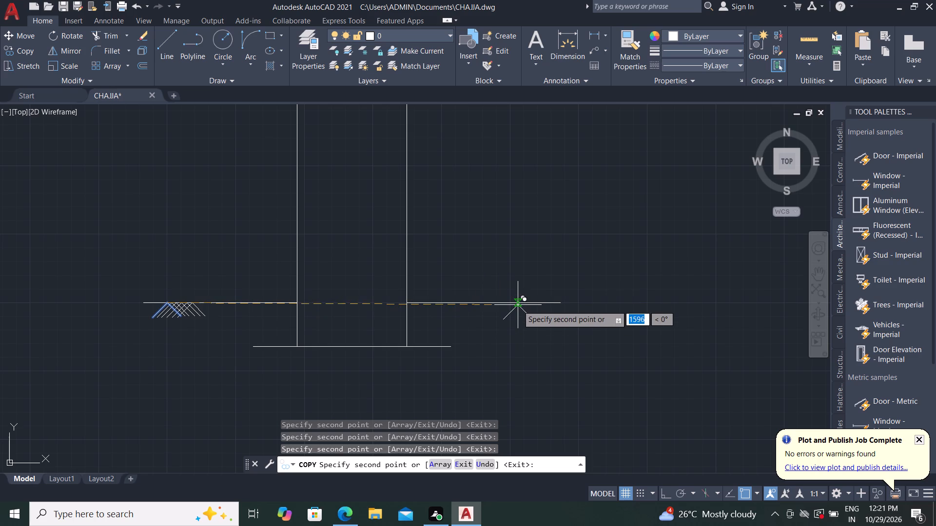
scroll(519, 306, "up", 2)
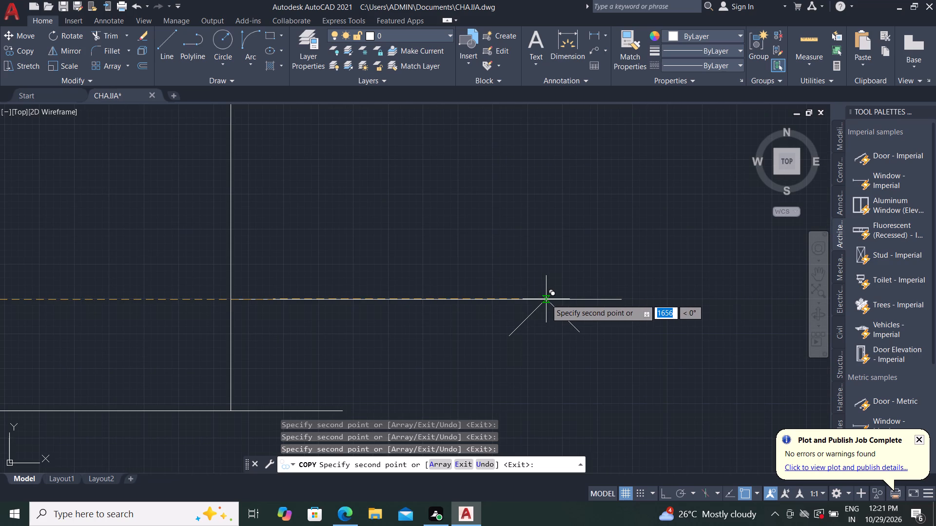
left_click(546, 299)
left_click(531, 298)
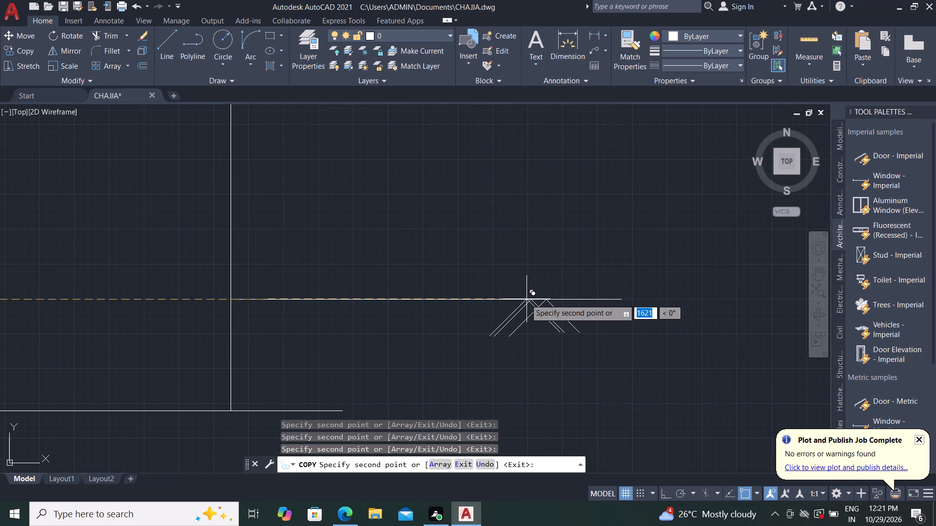
left_click(515, 299)
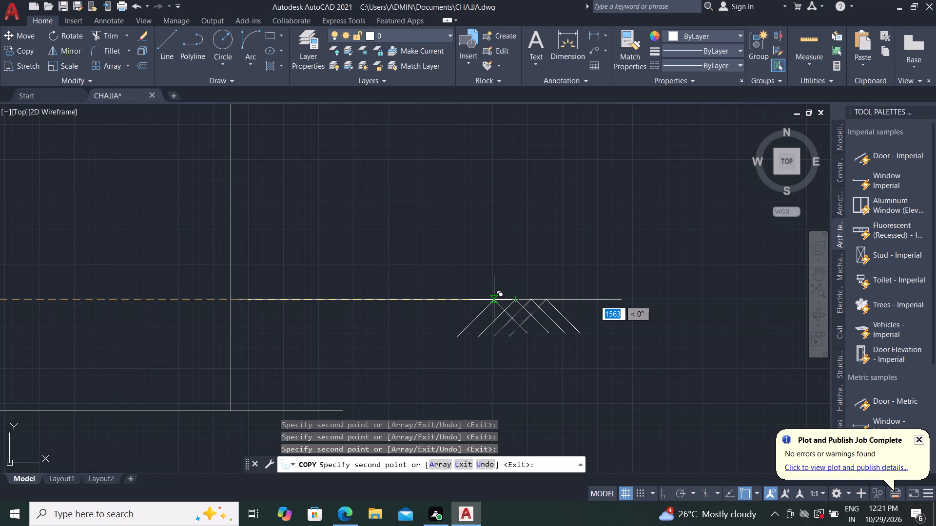
left_click(494, 300)
left_click(481, 300)
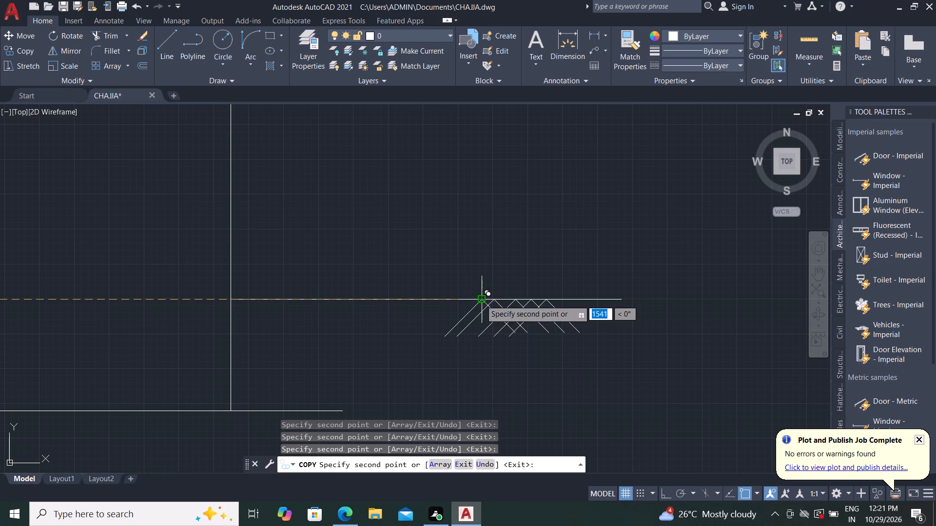
left_click(467, 299)
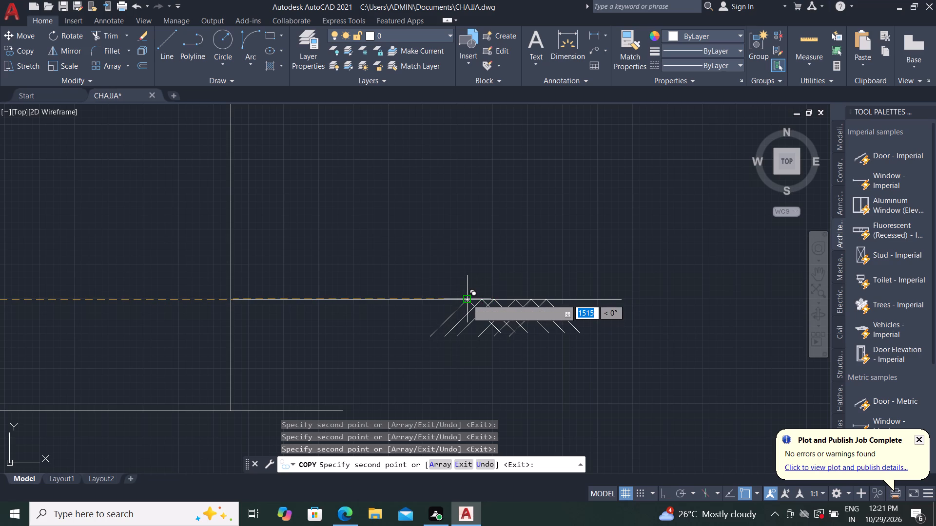
left_click(451, 299)
scroll(544, 352, "down", 1)
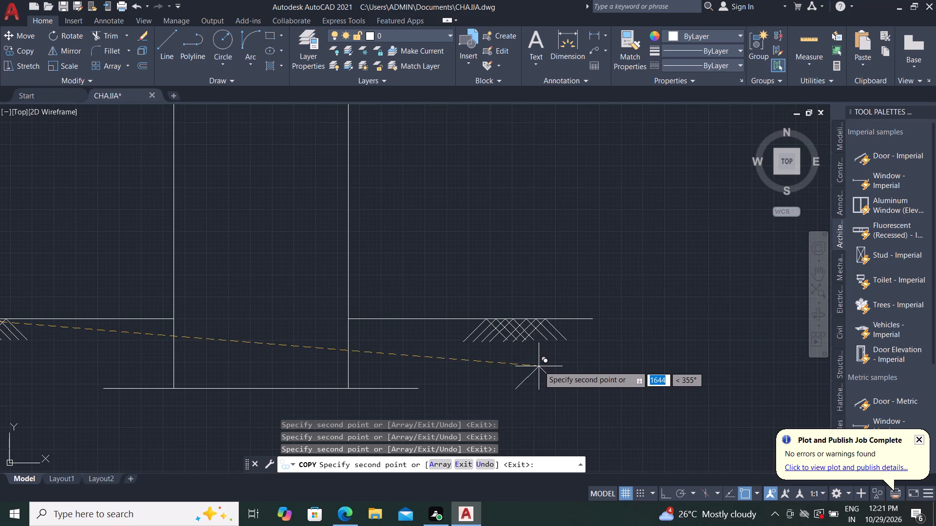
key("Escape")
Offset the ground line on the inner side of the left pair upward by 2400.
scroll(528, 381, "down", 2)
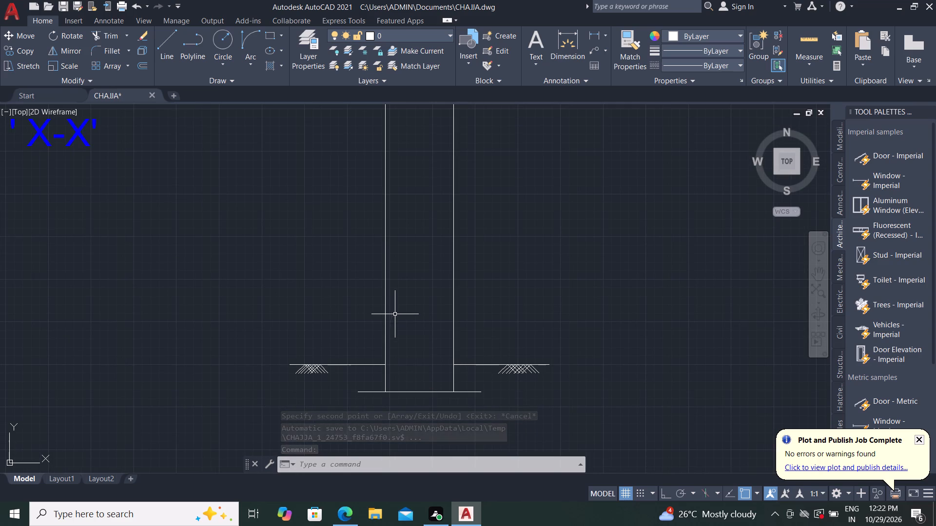
middle_click_drag(402, 293, 451, 318)
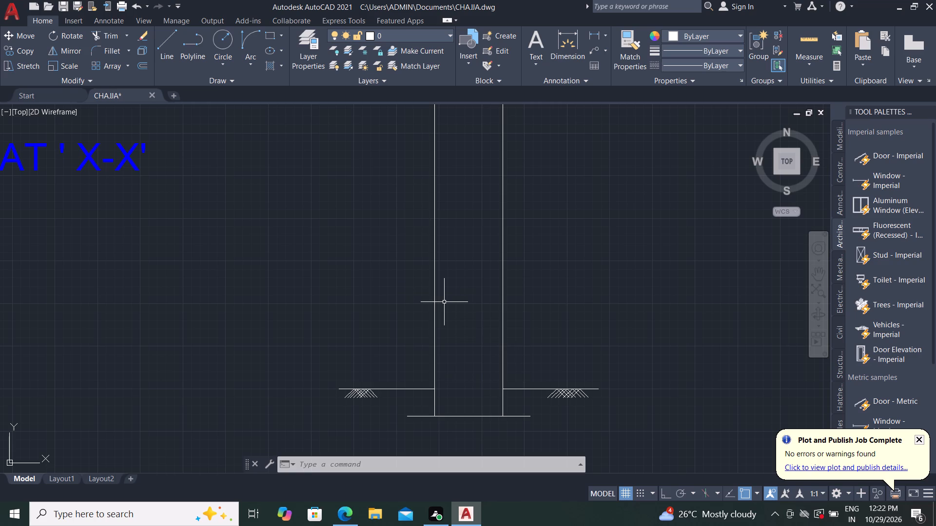
type("O")
key("space")
type("24")
type("00")
key("space")
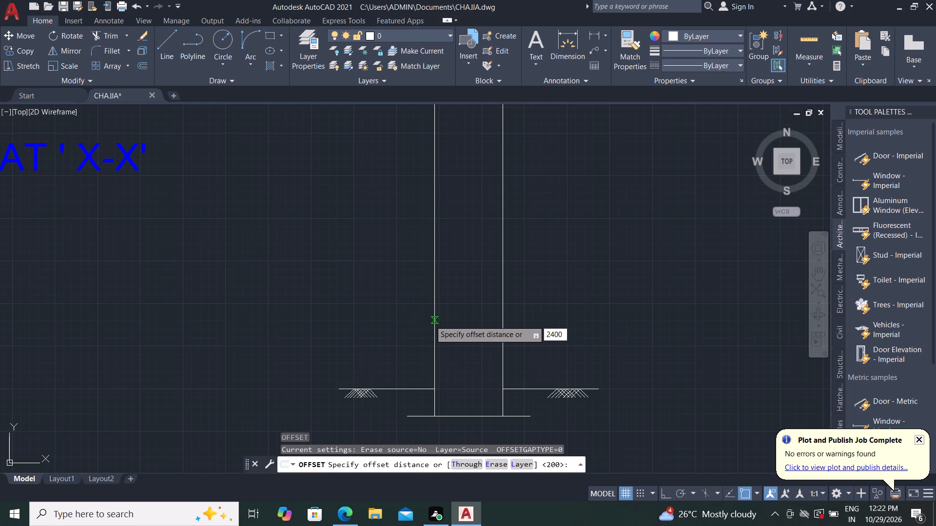
left_click(518, 390)
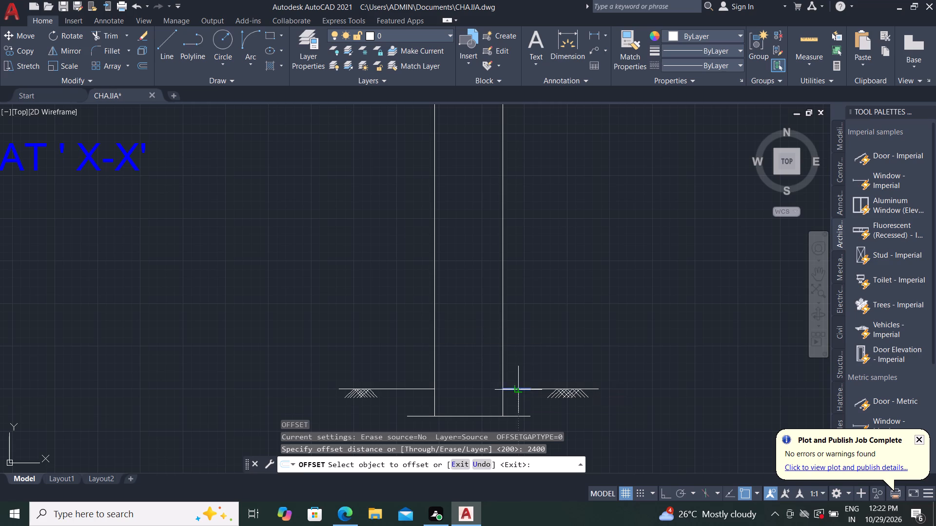
scroll(581, 258, "down", 2)
left_click(554, 181)
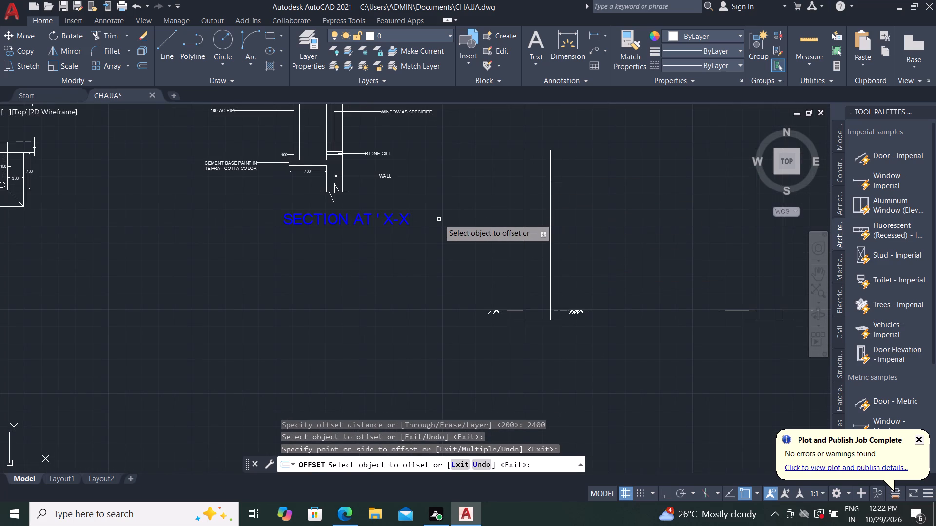
key("Escape")
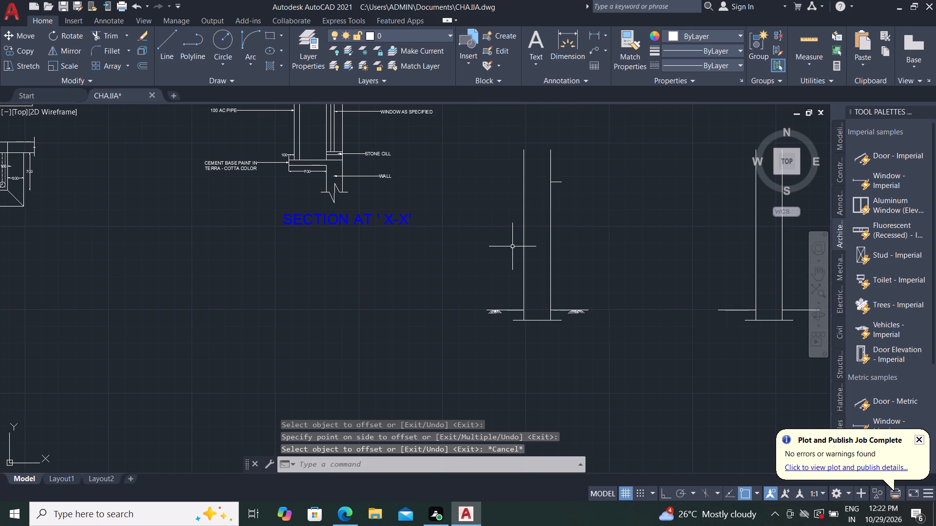
Extend the new upper horizontal line across the left pair to its outer vertical line.
type("EX")
key("space")
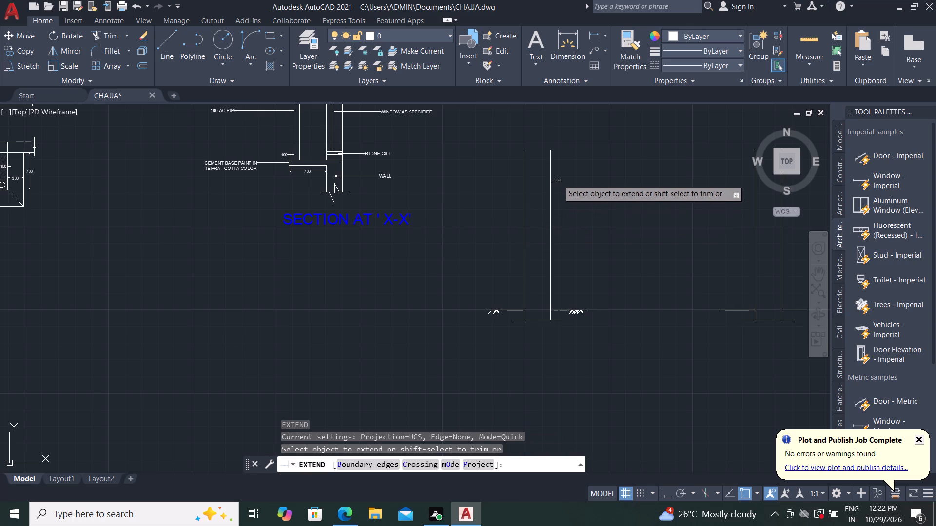
left_click(554, 181)
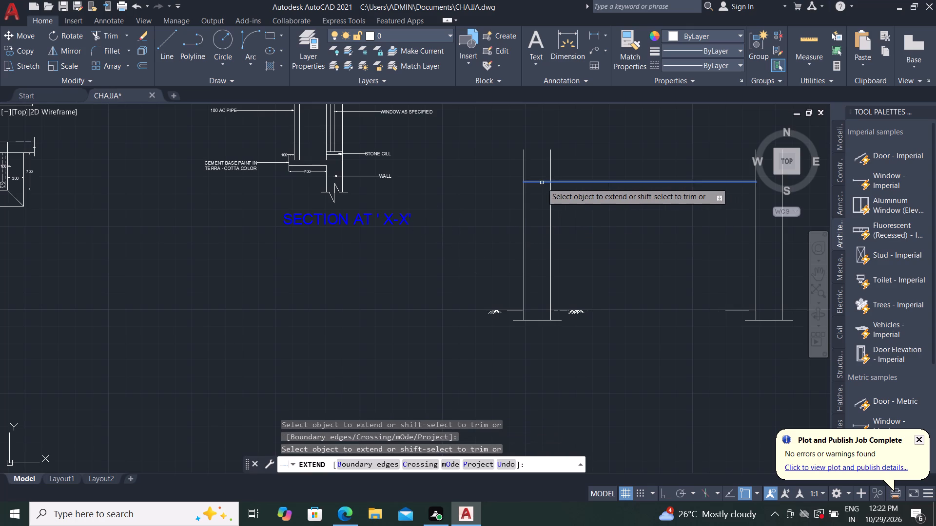
scroll(529, 181, "up", 2)
key("Escape")
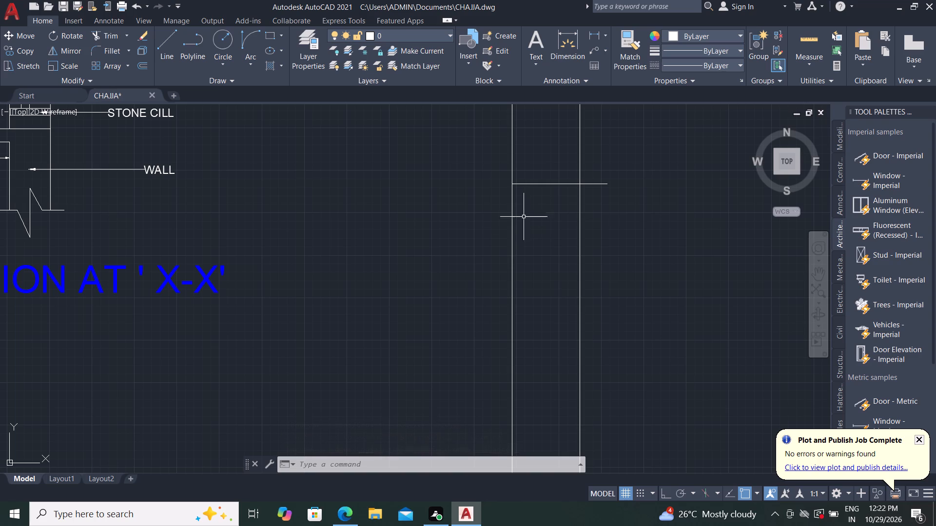
Offset the extended horizontal line across the left pair upward by 280.
scroll(555, 213, "down", 1)
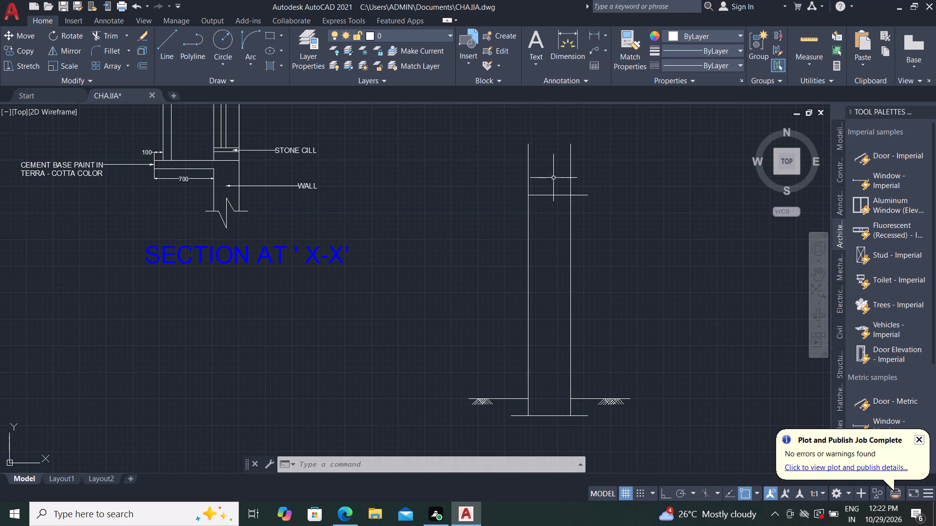
scroll(553, 178, "up", 1)
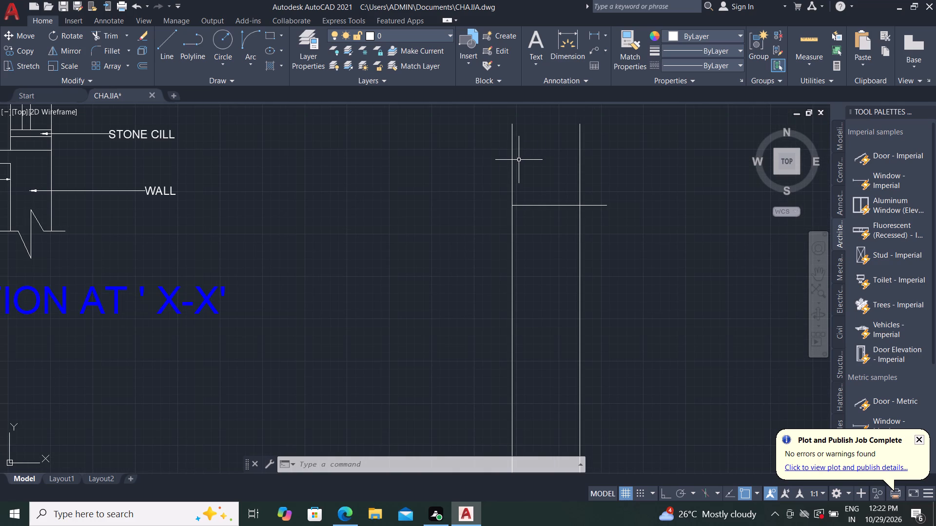
key("Escape")
key("Escape")
key("Escape")
key("Escape")
key("Escape")
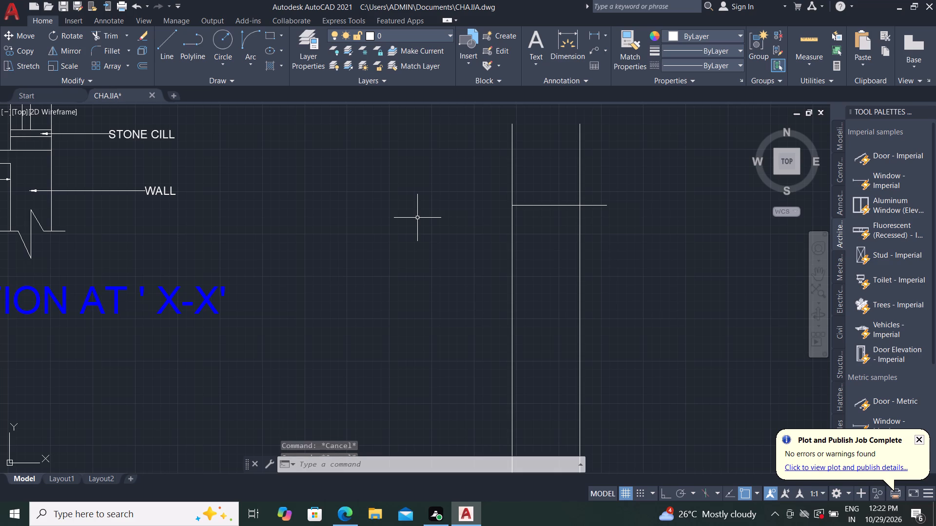
type("O")
key("space")
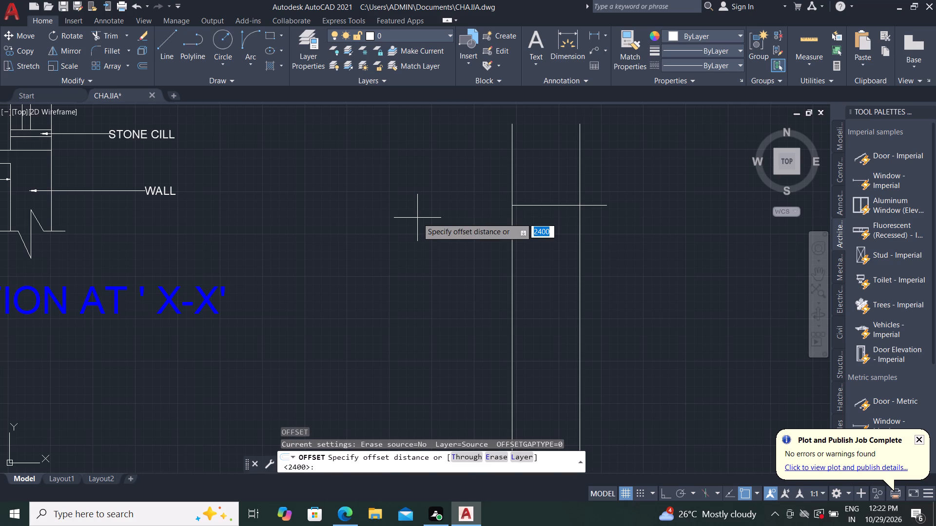
key("2")
type("80")
key("space")
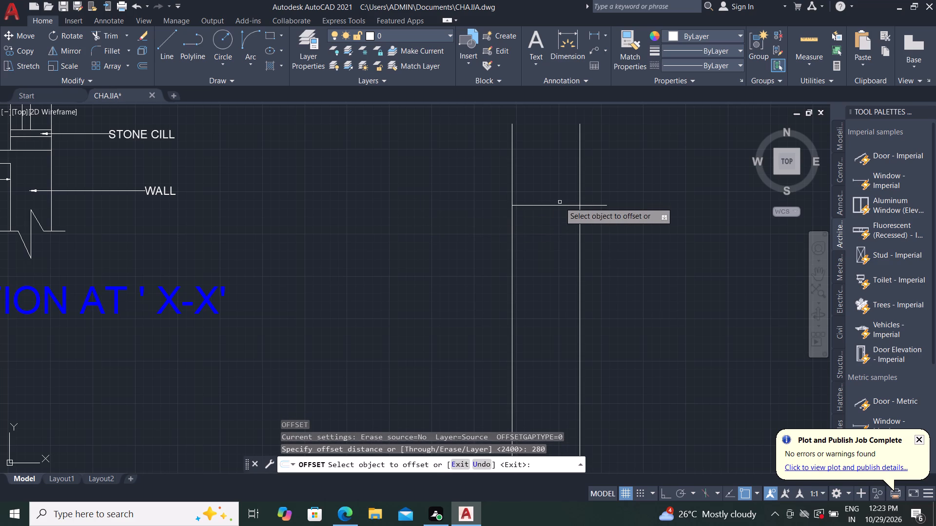
left_click(560, 204)
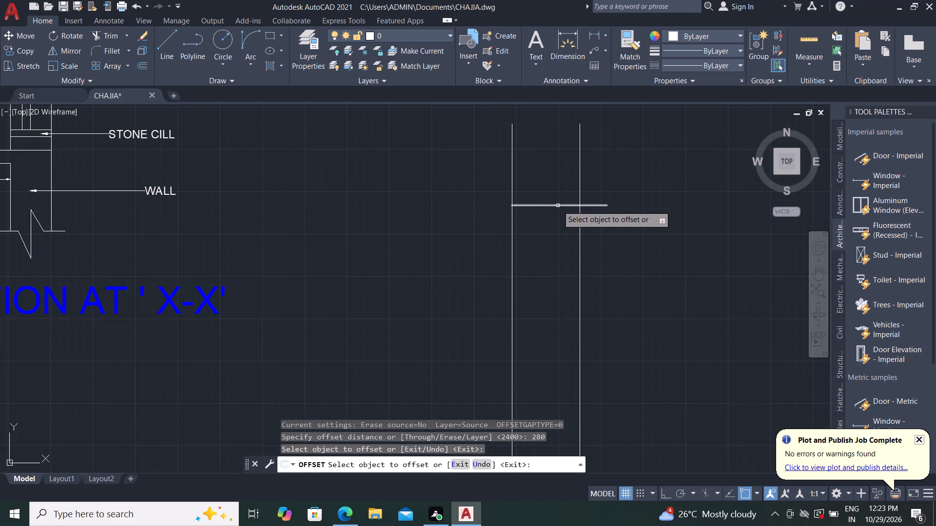
left_click(558, 206)
left_click(556, 168)
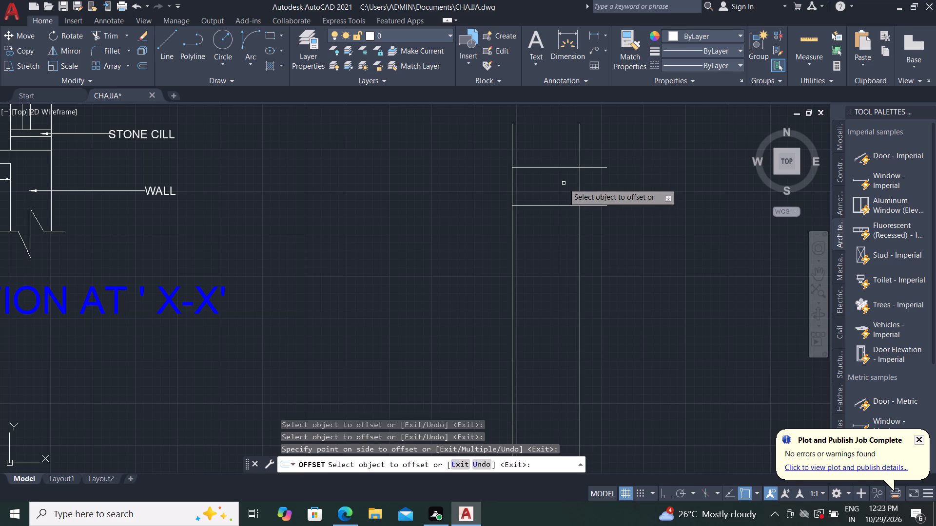
key("Escape")
Offset the topmost horizontal line across the left pair upward by 100.
type("O")
key("space")
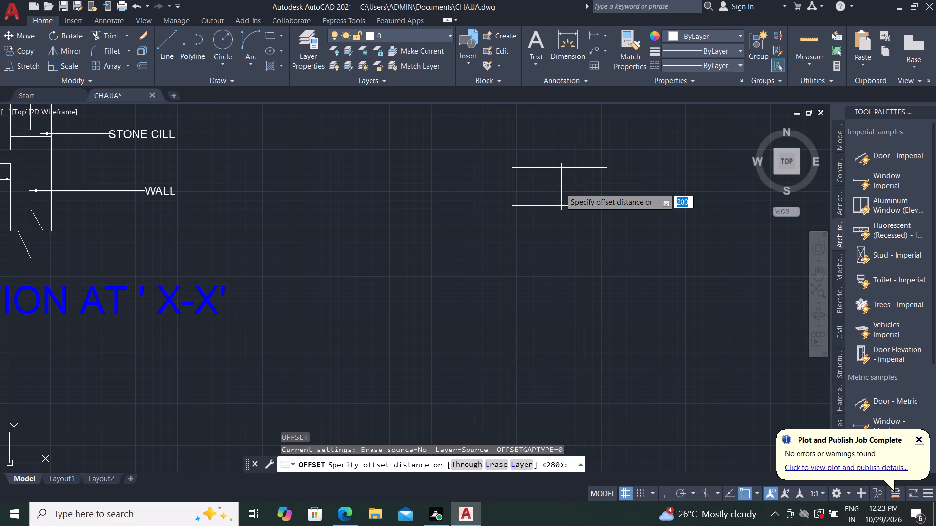
type("100")
key("space")
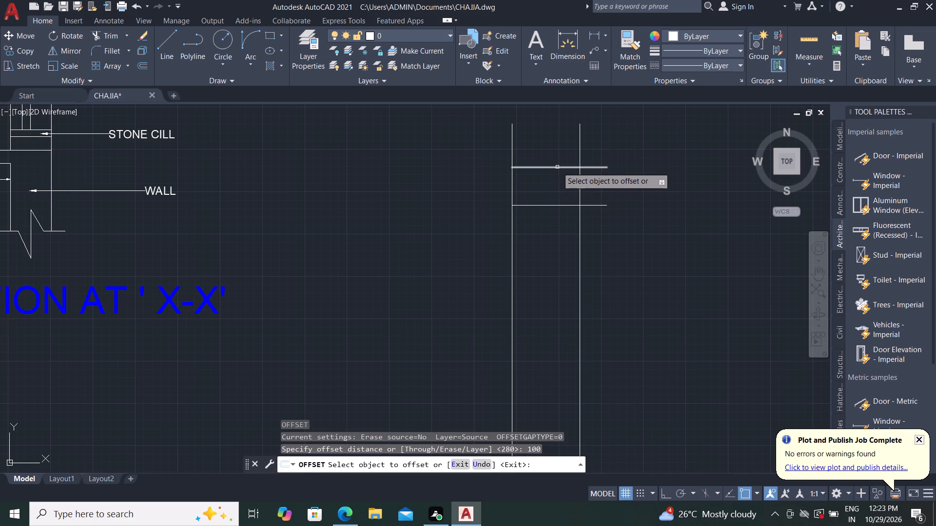
left_click(557, 167)
left_click(555, 129)
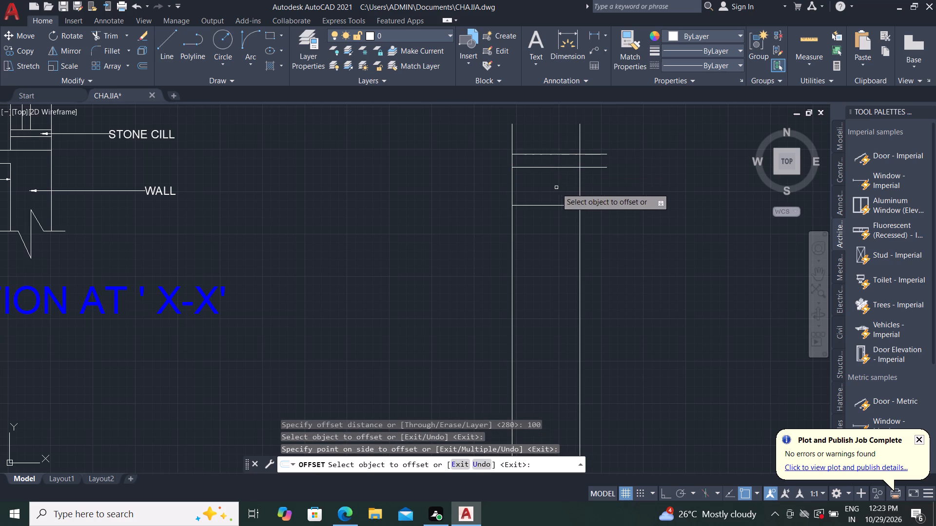
scroll(567, 312, "down", 1)
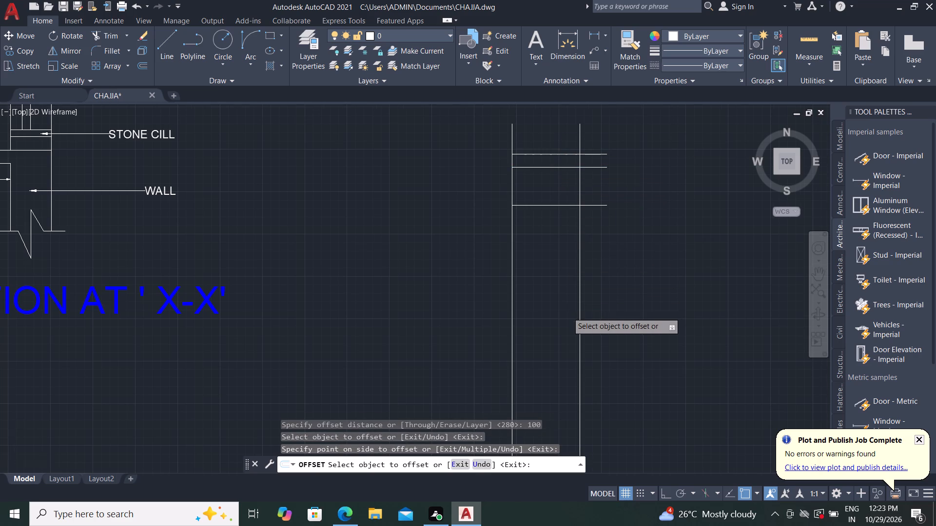
scroll(559, 190, "up", 2)
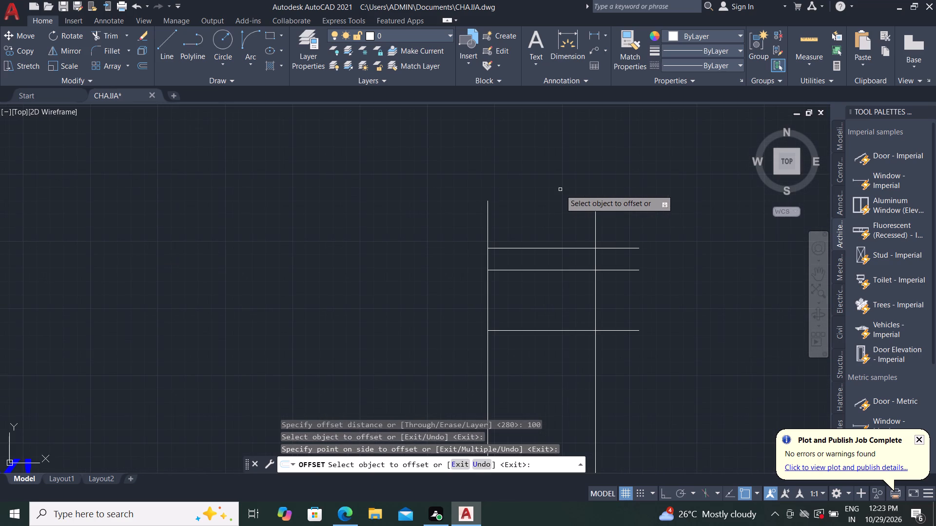
key("Escape")
key("Escape")
key("Escape")
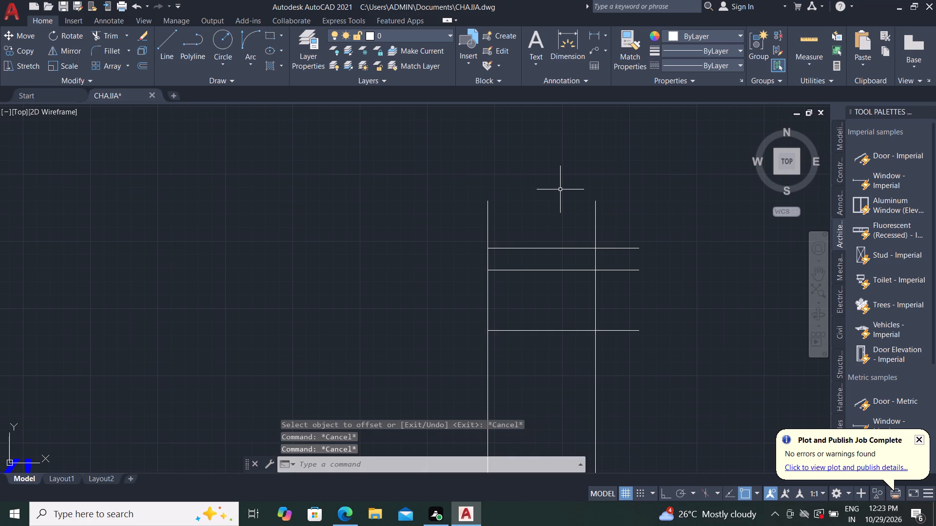
Offset the topmost horizontal line upward by 300, above the left pair's vertical lines.
type("O")
key("space")
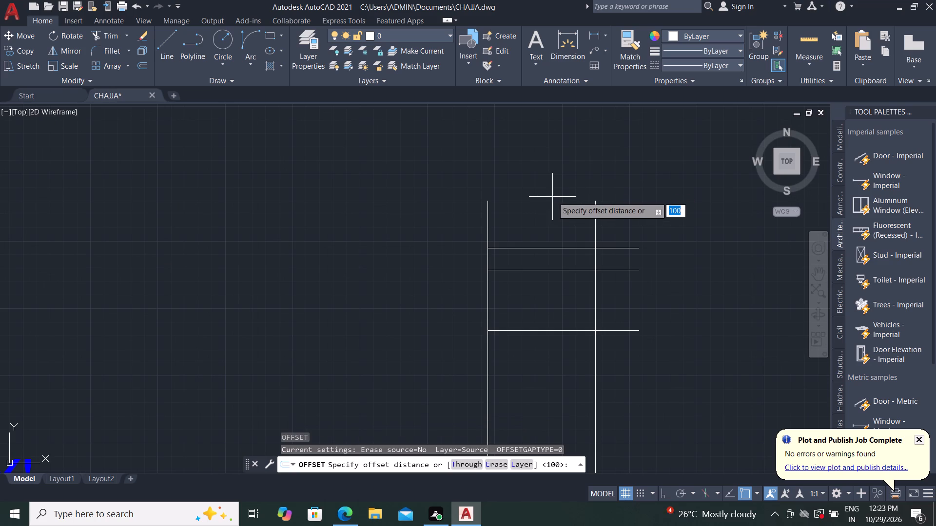
key("3")
type("00")
key("space")
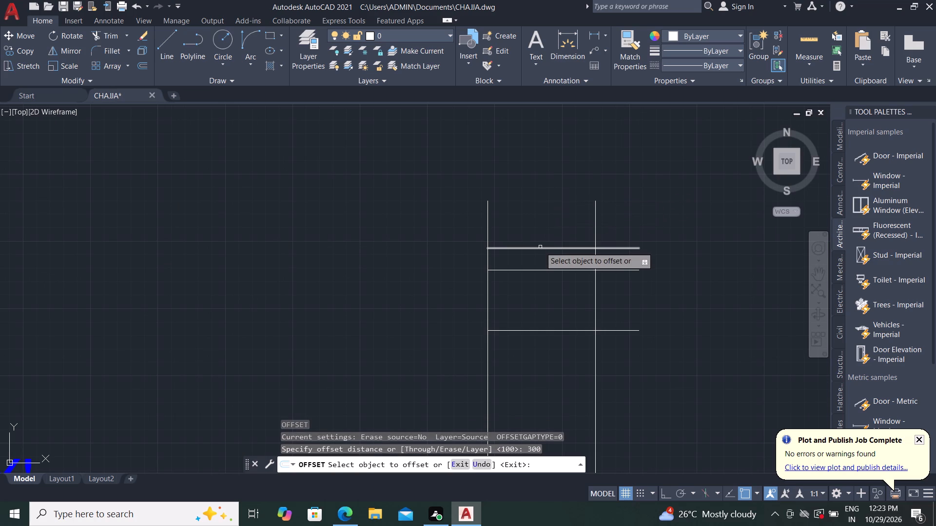
left_click(540, 247)
left_click(554, 192)
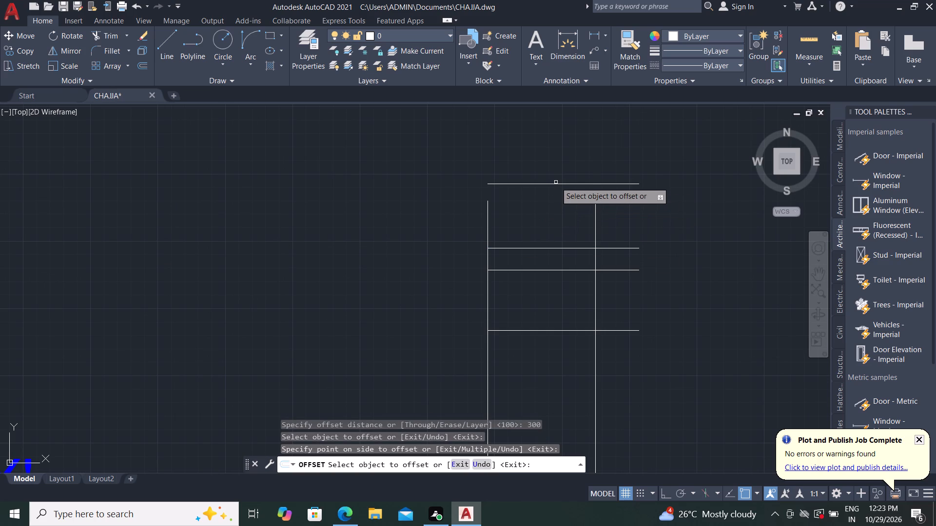
Offset the topmost horizontal line upward by another 300.
left_click(556, 183)
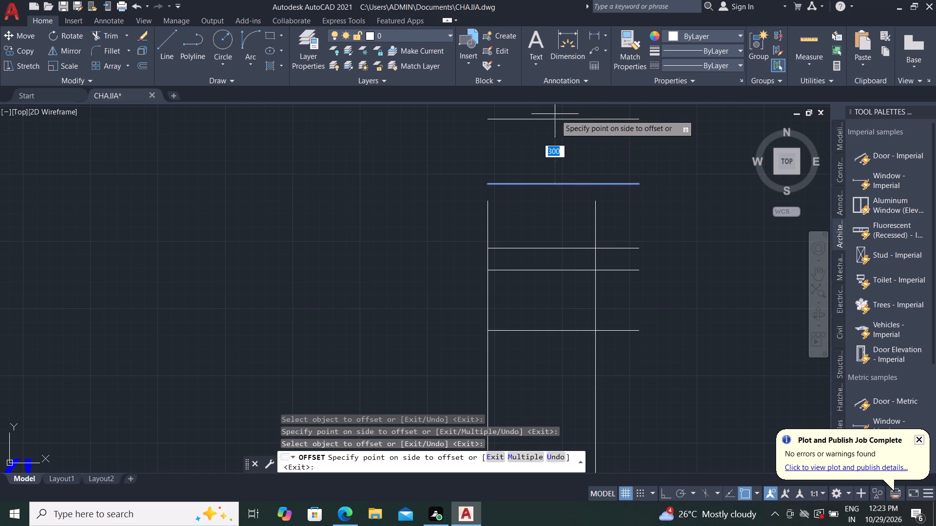
left_click(557, 116)
key("Escape")
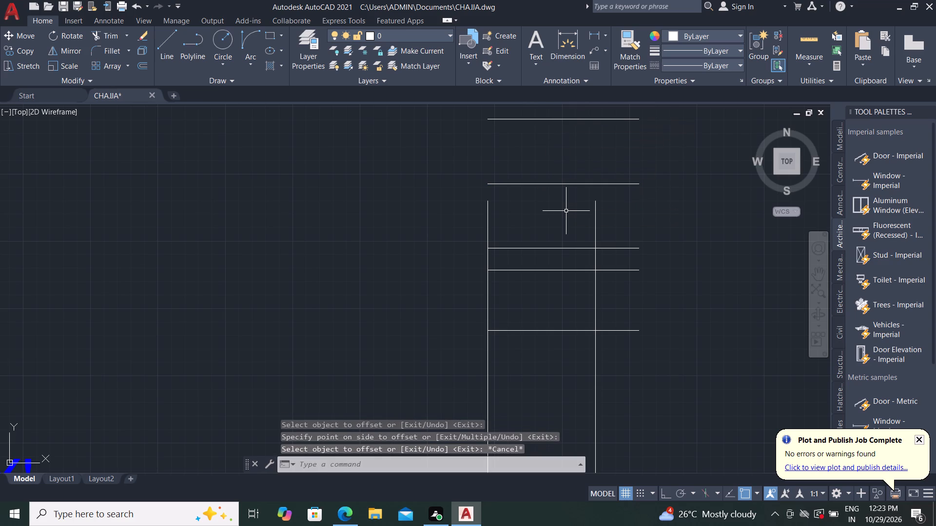
Extend both vertical lines of the left pair up to the new topmost horizontal line.
type("EX")
key("space")
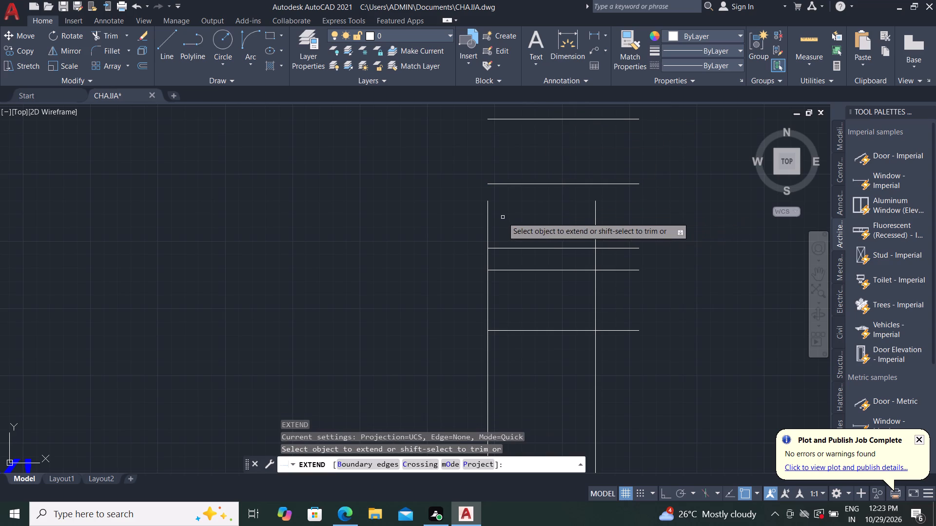
left_click(489, 211)
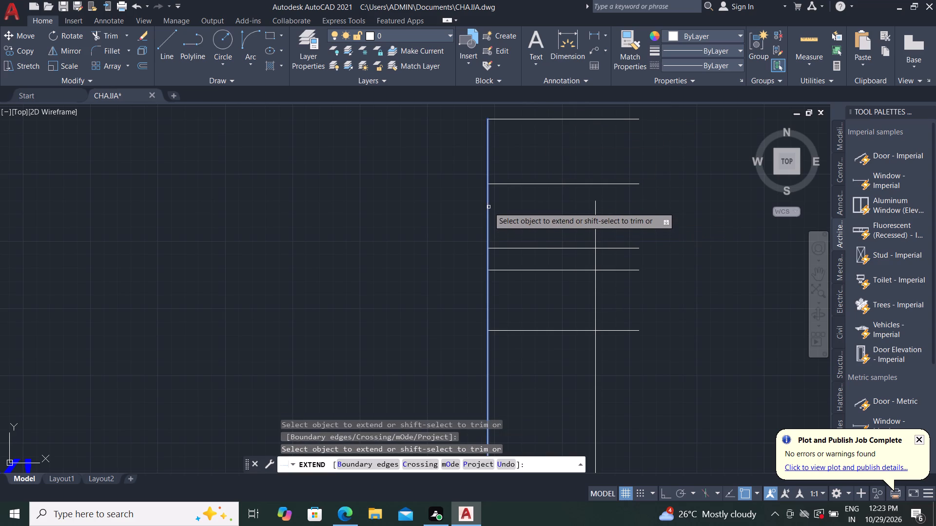
left_click(488, 207)
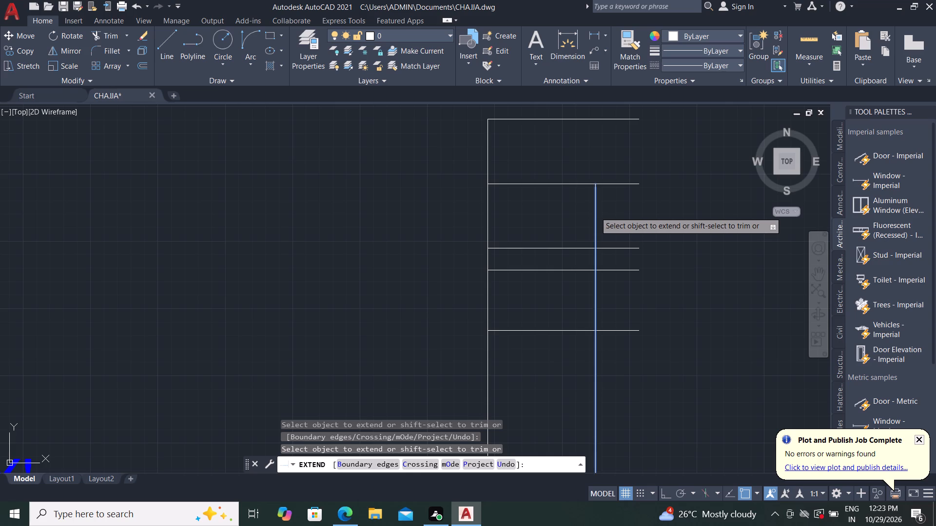
left_click(595, 212)
left_click(597, 209)
key("Escape")
Trim the overhanging ends of the horizontal lines beyond the pair's right vertical line.
type("TR")
key("space")
scroll(636, 208, "down", 1)
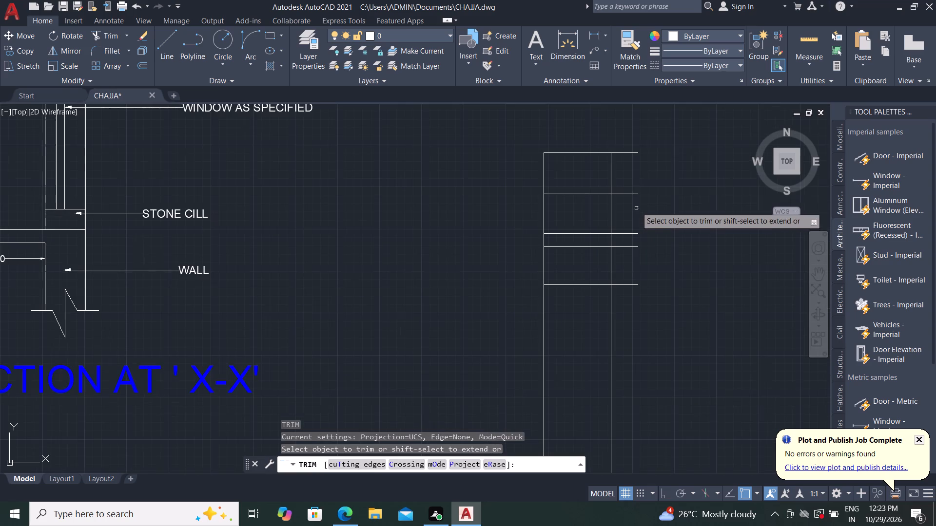
left_click(633, 136)
left_click(633, 286)
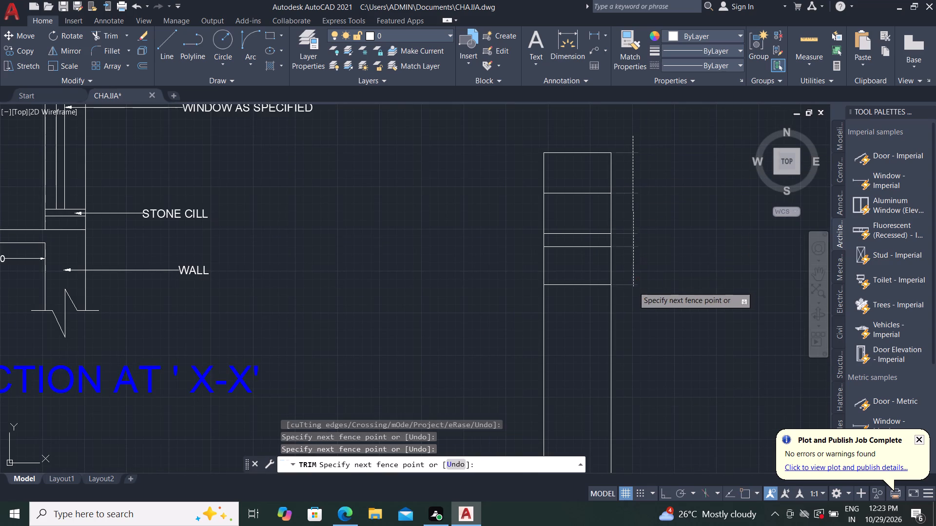
key("Escape")
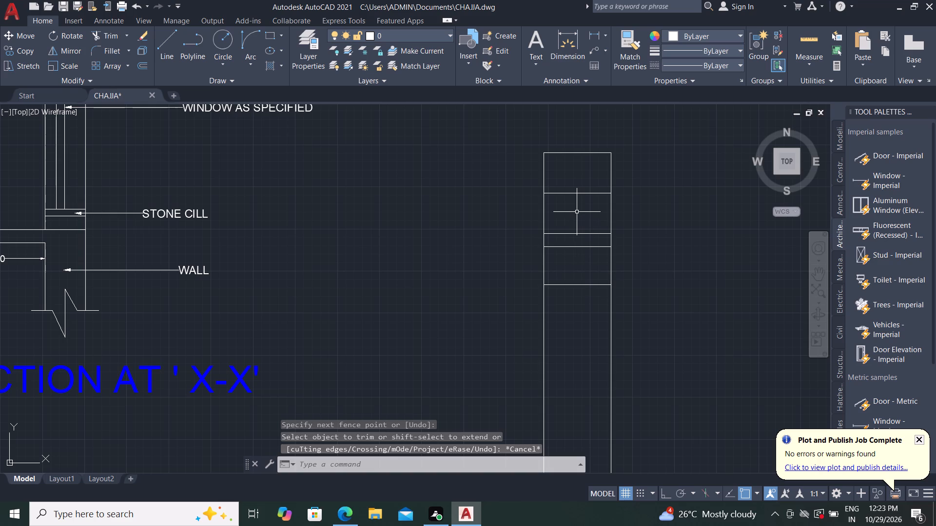
Draw a vertical centre line between the midpoints of the second and third horizontal lines from the top.
type("L")
key("space")
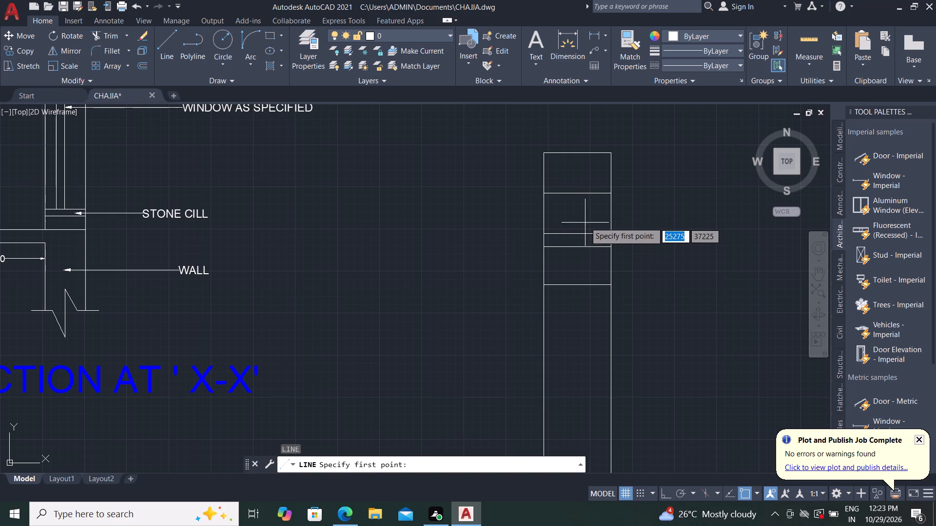
left_click(579, 236)
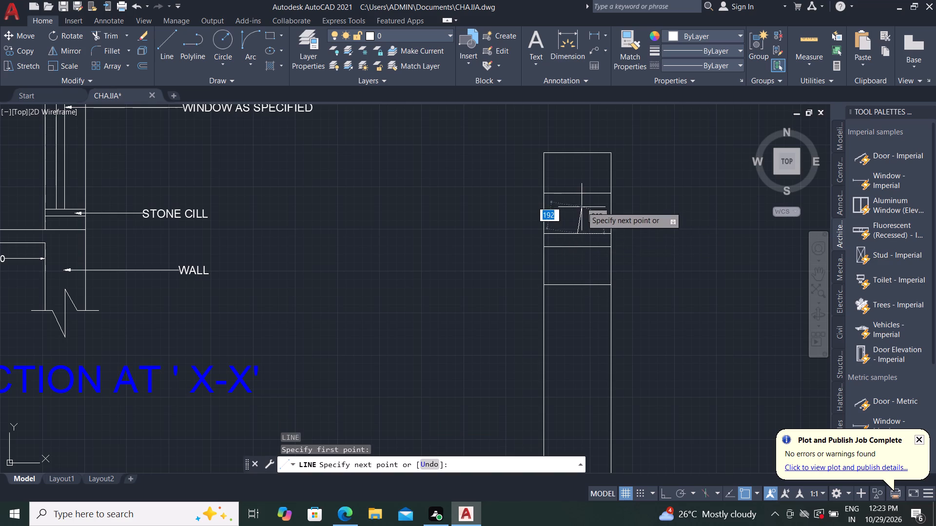
left_click(580, 194)
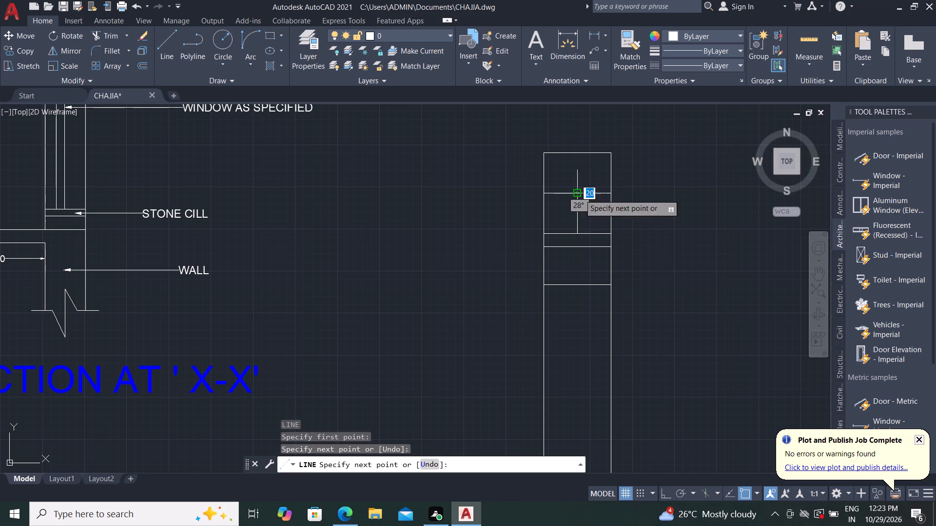
key("Escape")
Extend the centre line downward to the lowest of the offset horizontal lines.
type("EX")
key("space")
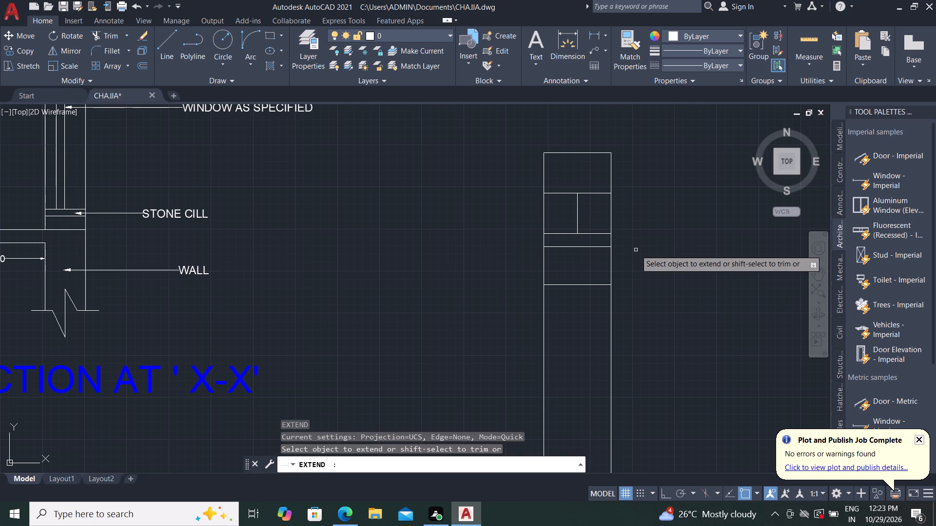
left_click(576, 223)
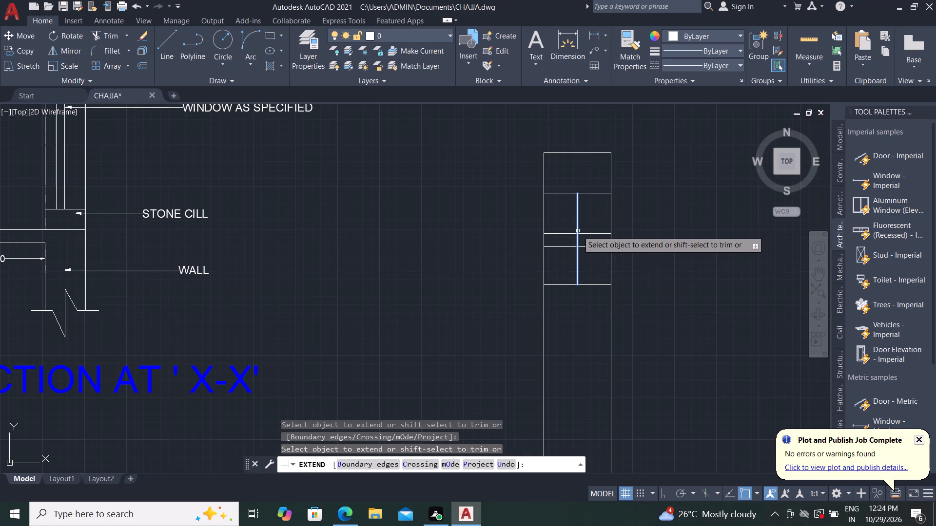
left_click(577, 231)
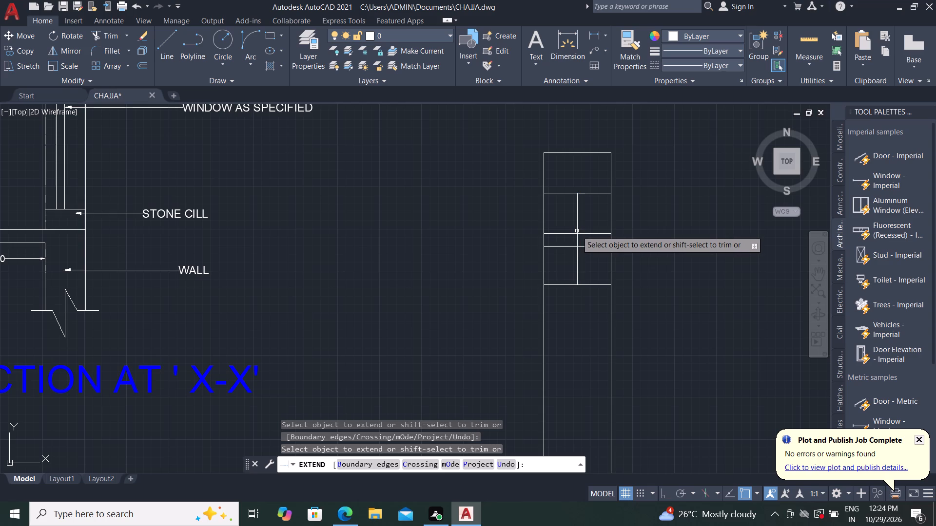
key("Escape")
key("Escape")
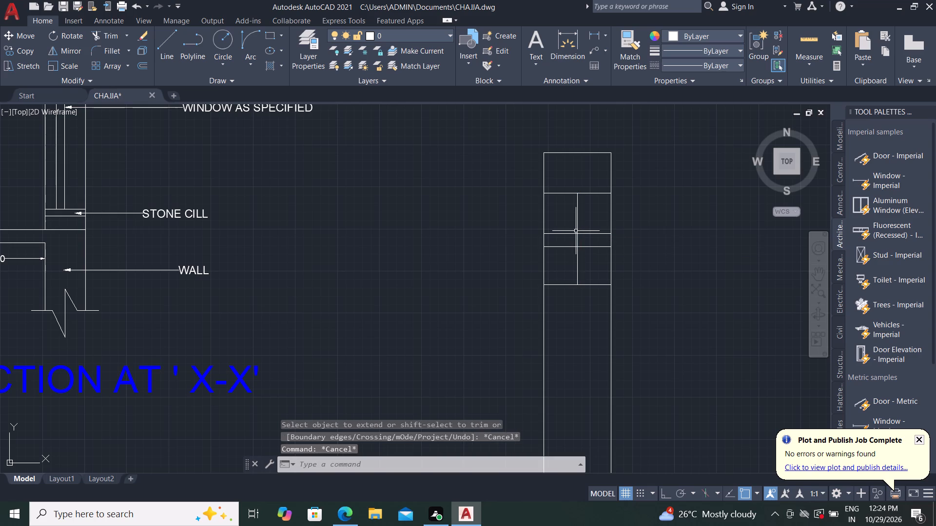
Offset the vertical centre line by 20 to each side.
type("O")
key("space")
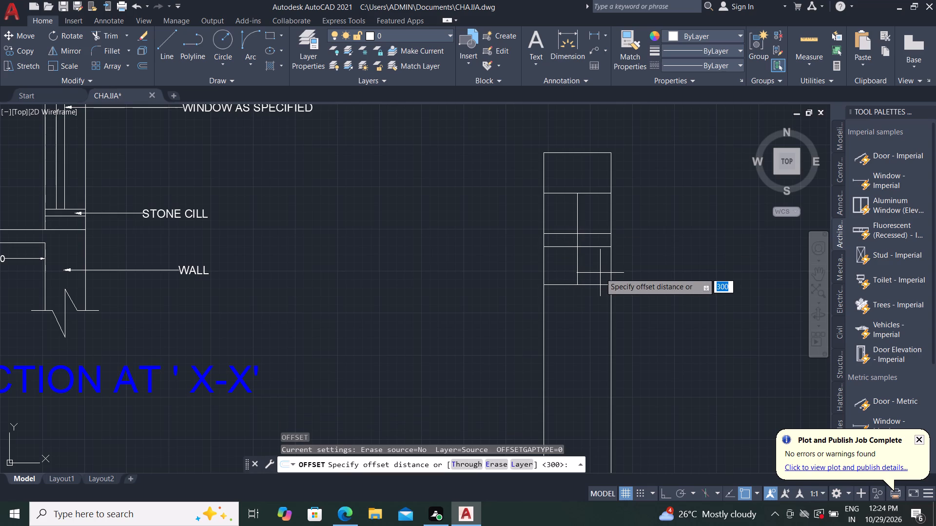
key("2")
type("0")
key("space")
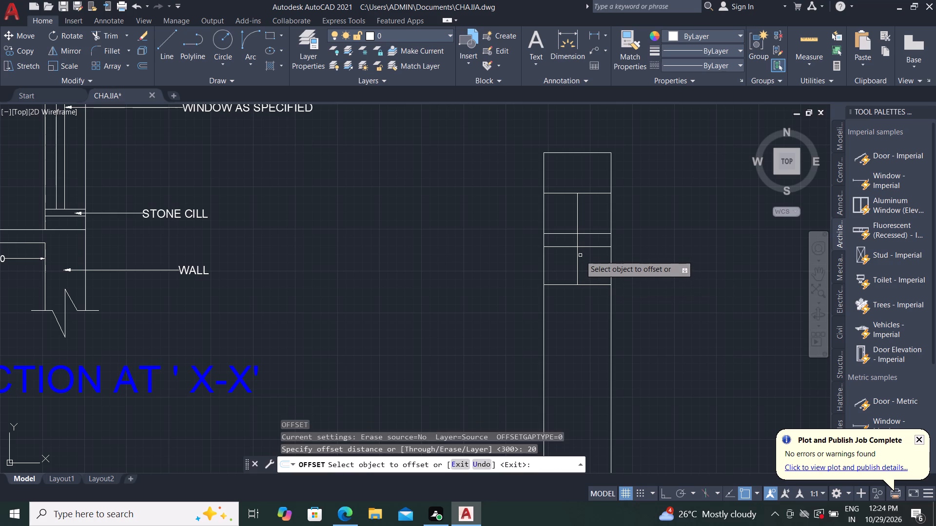
left_click(578, 255)
left_click(550, 255)
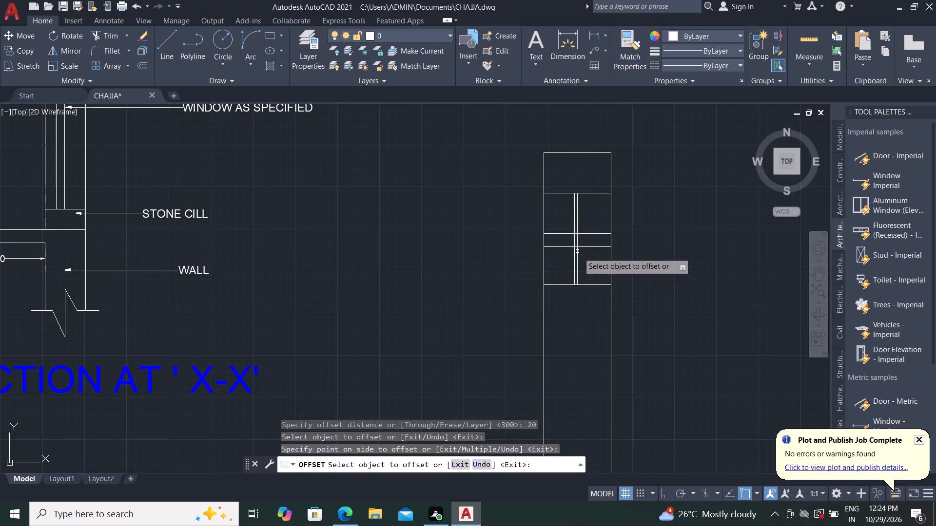
left_click(579, 252)
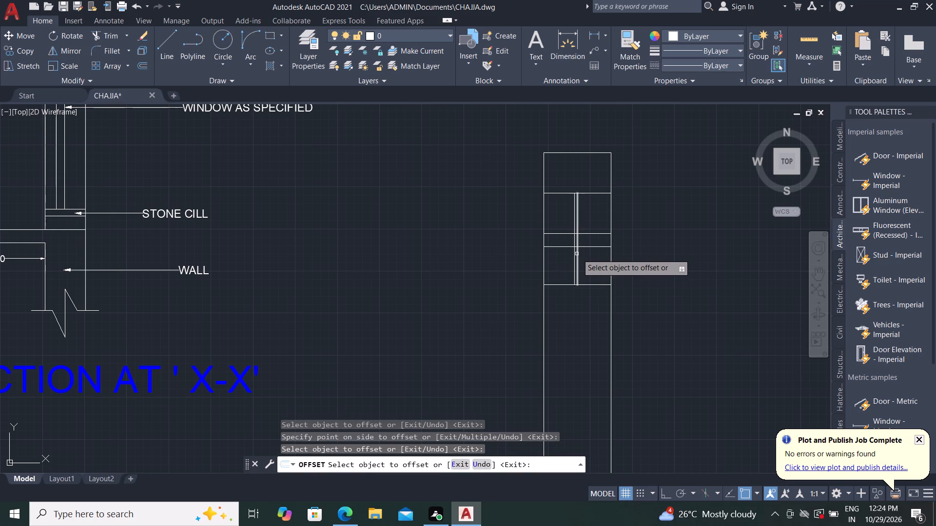
left_click(577, 254)
left_click(597, 254)
key("Escape")
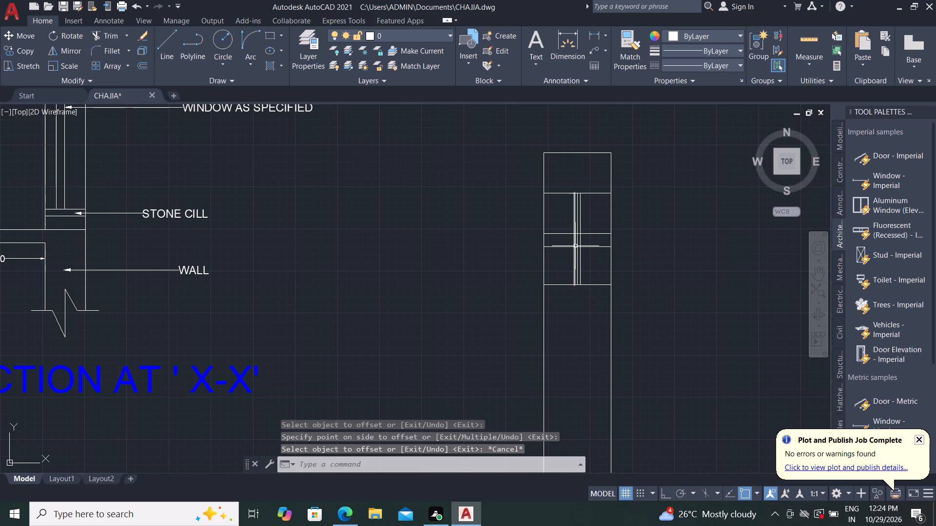
Delete the original centre line between the two offset lines.
left_click(577, 246)
key("Delete")
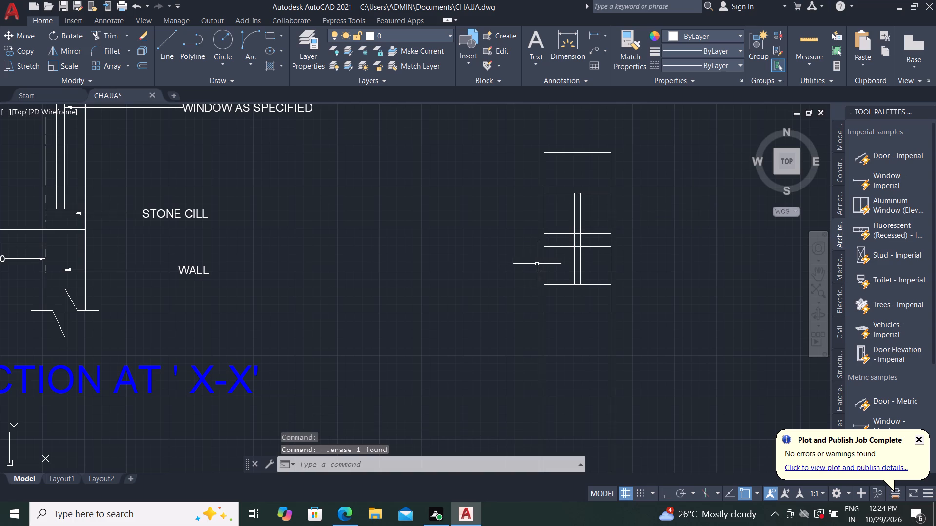
In the lowest compartment, draw a line about 168 long sloping down-left from the left inner vertical, and a horizontal base crossing both inner verticals.
scroll(581, 279, "up", 2)
type("L")
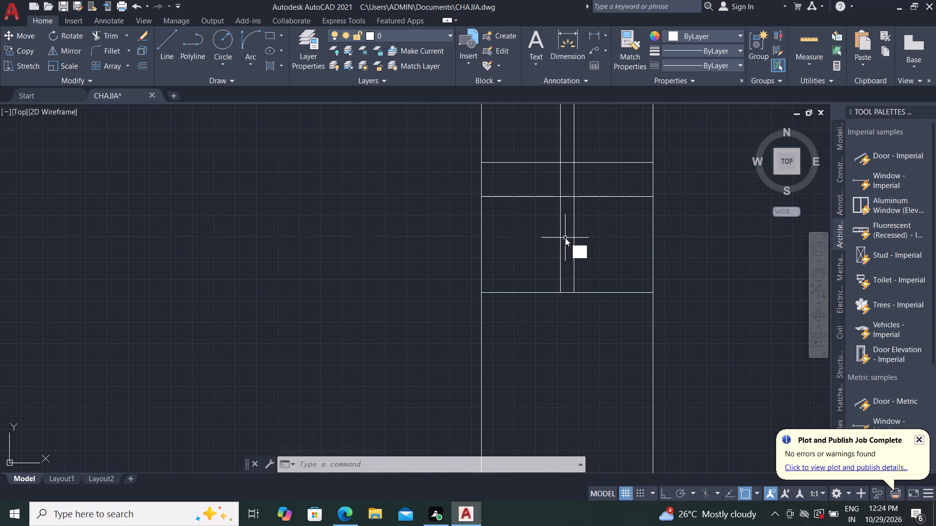
key("space")
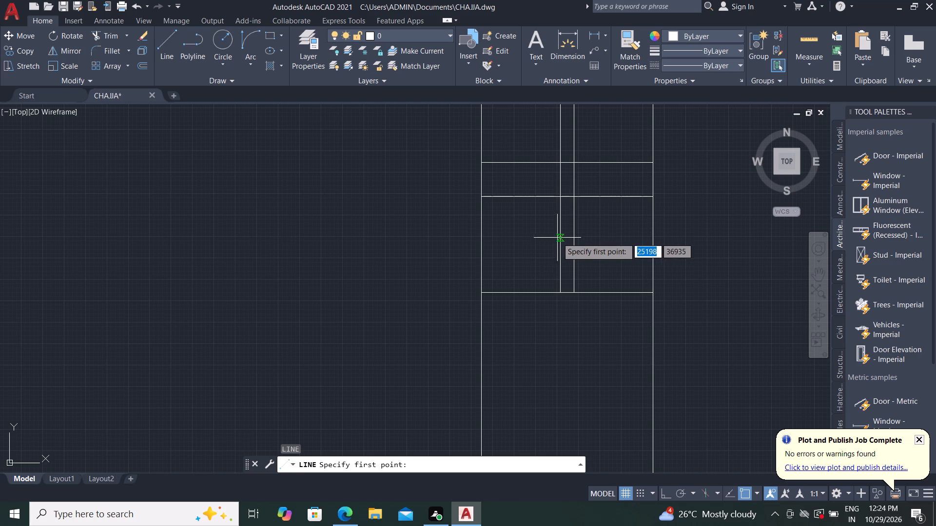
left_click(562, 237)
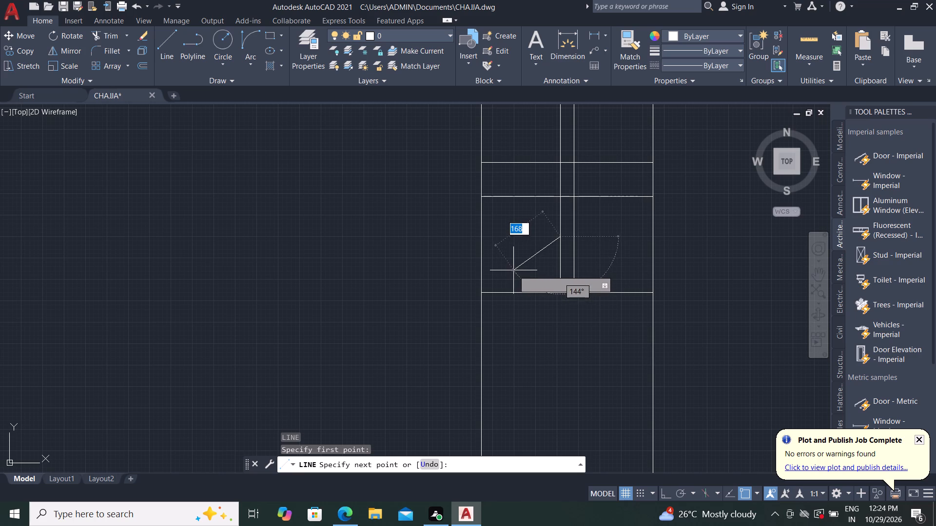
left_click(513, 269)
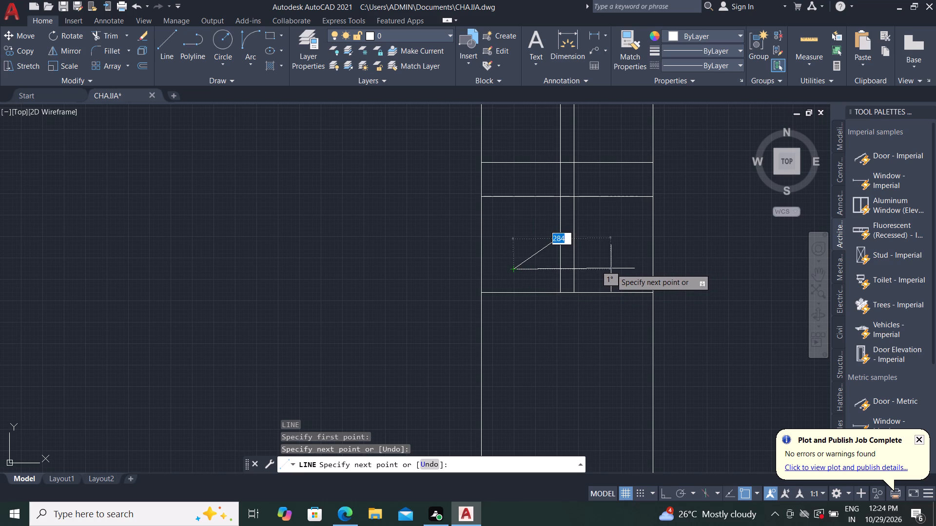
key("F8")
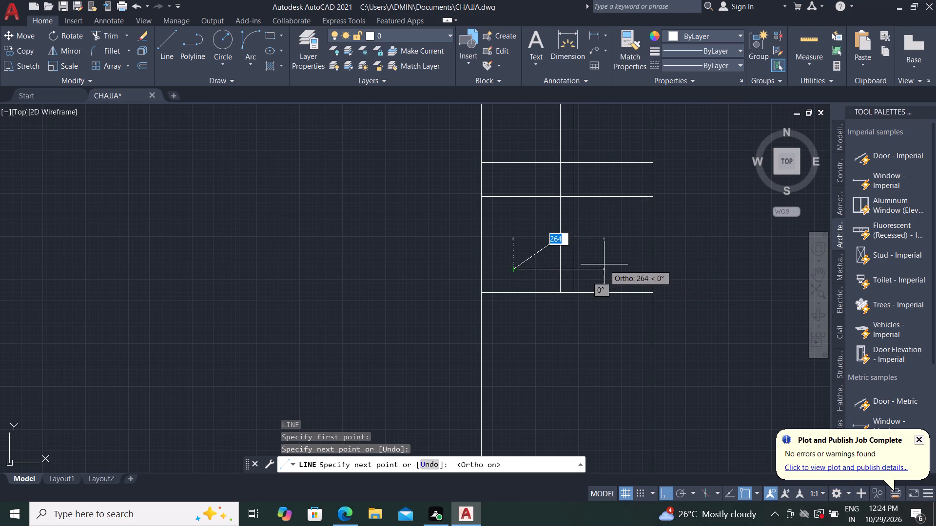
left_click(614, 263)
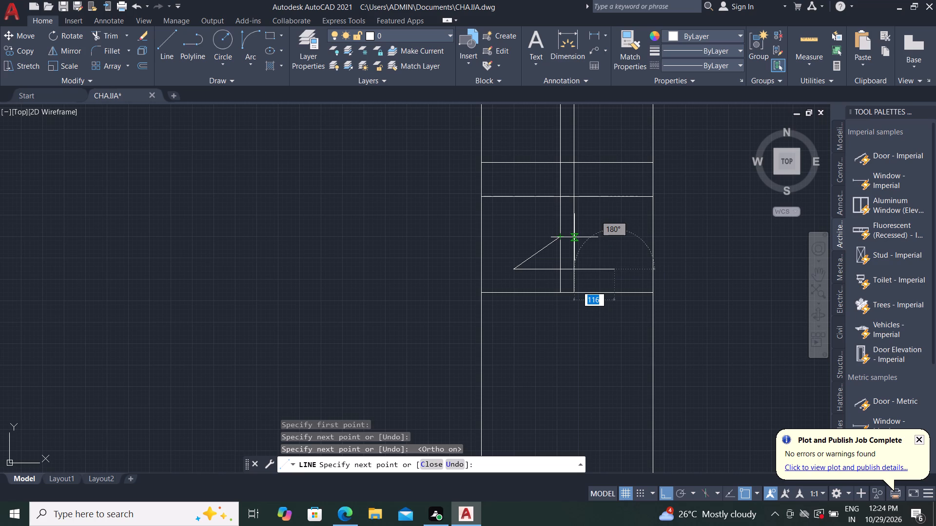
key("Escape")
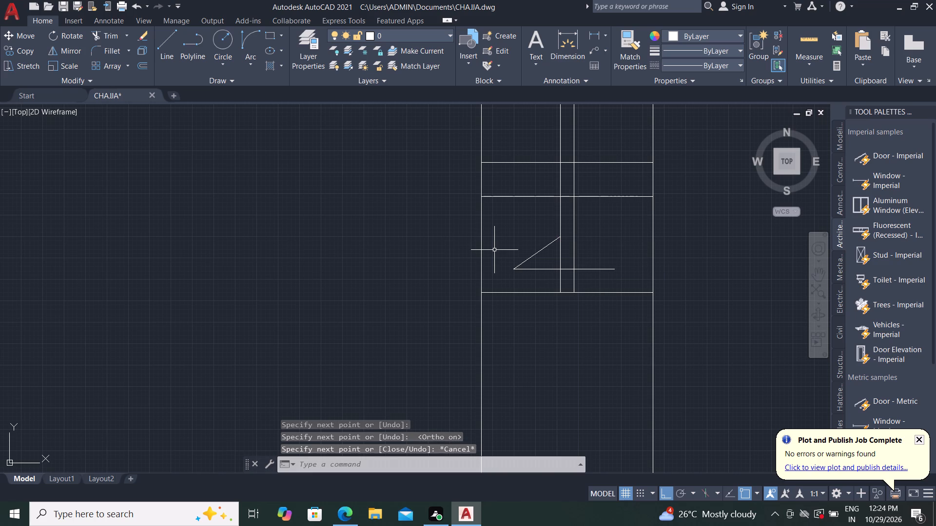
Draw the opposite sloping line from the right inner vertical down to the right end of the horizontal base.
type("L")
key("space")
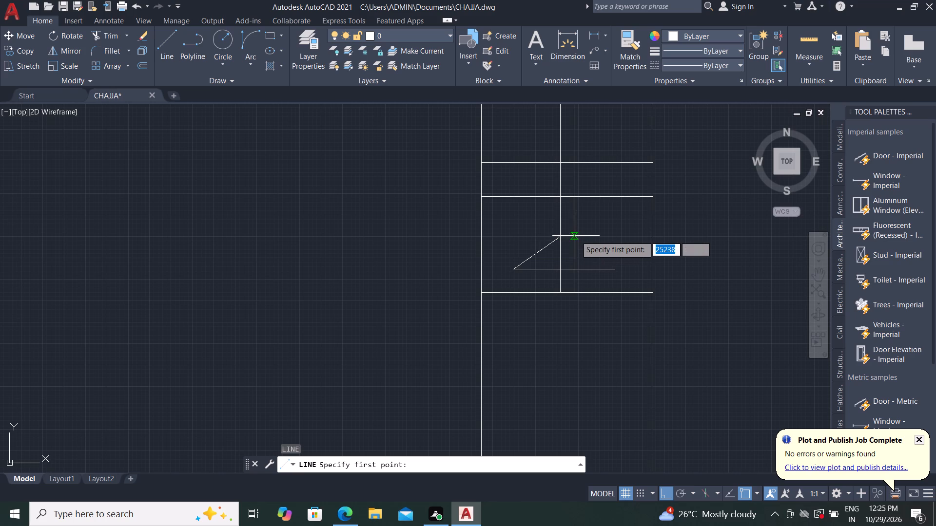
left_click(574, 236)
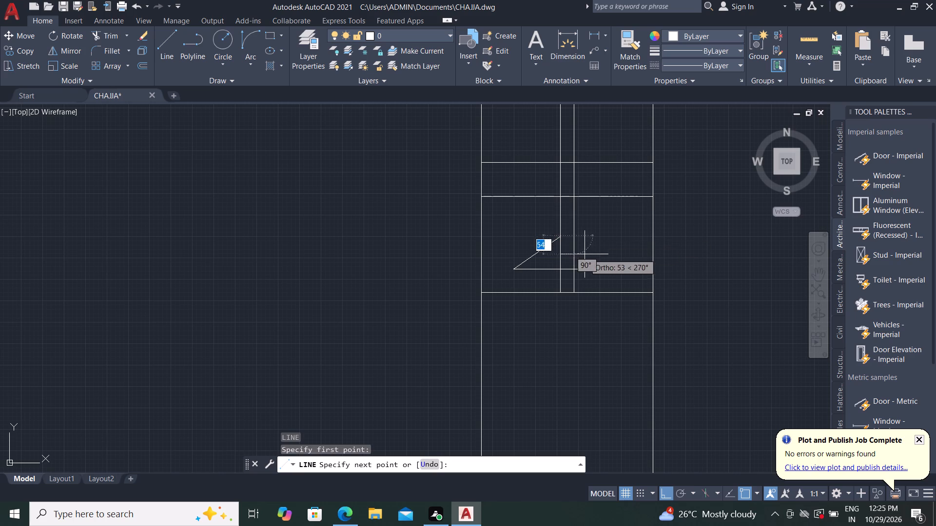
left_click(611, 269)
key("Escape")
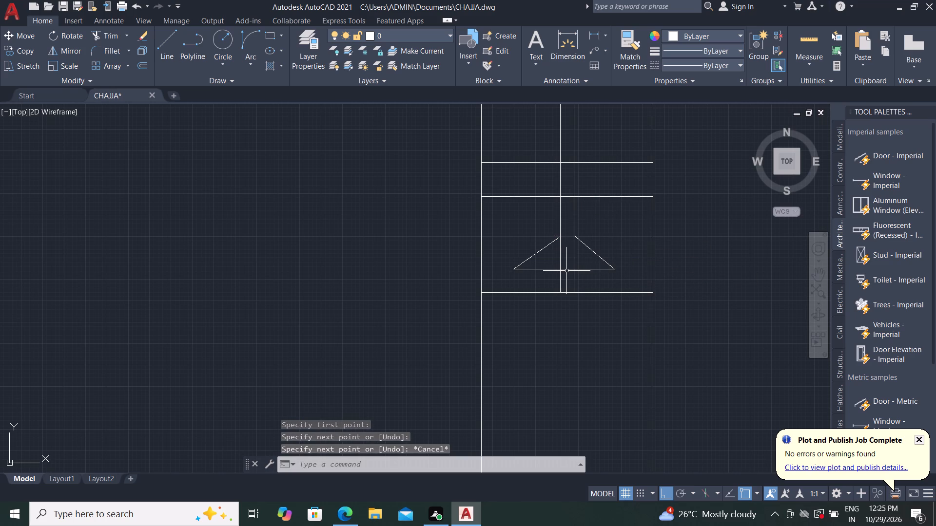
Offset both sloping footing lines inward by 40.
type("O 4")
type("0")
key("space")
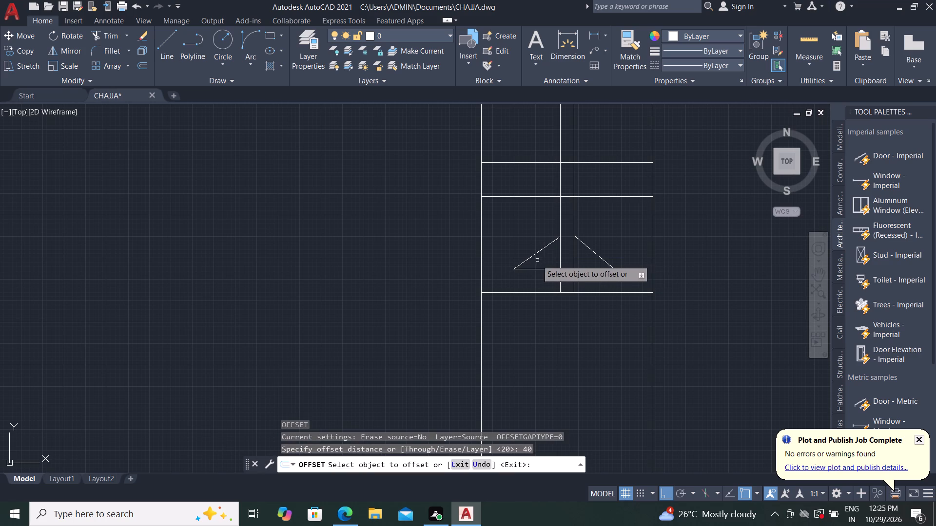
left_click(538, 252)
left_click(553, 262)
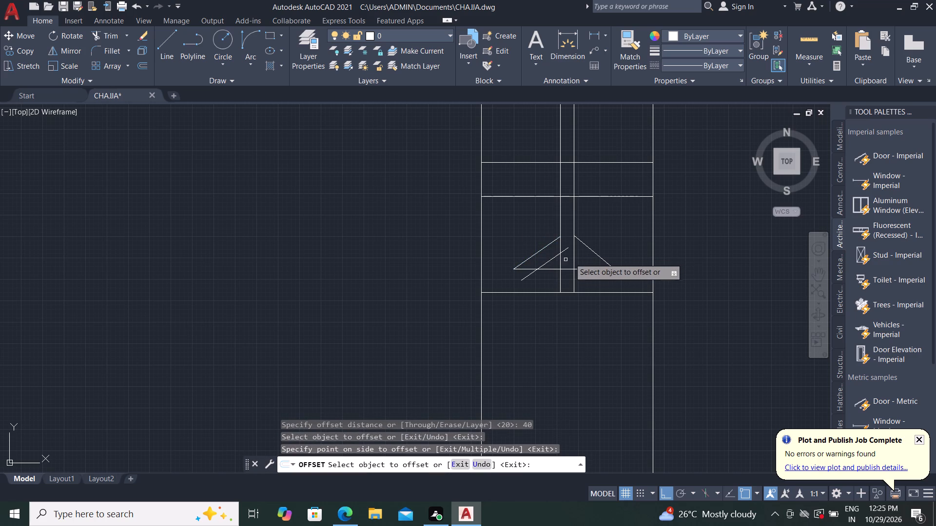
left_click(593, 250)
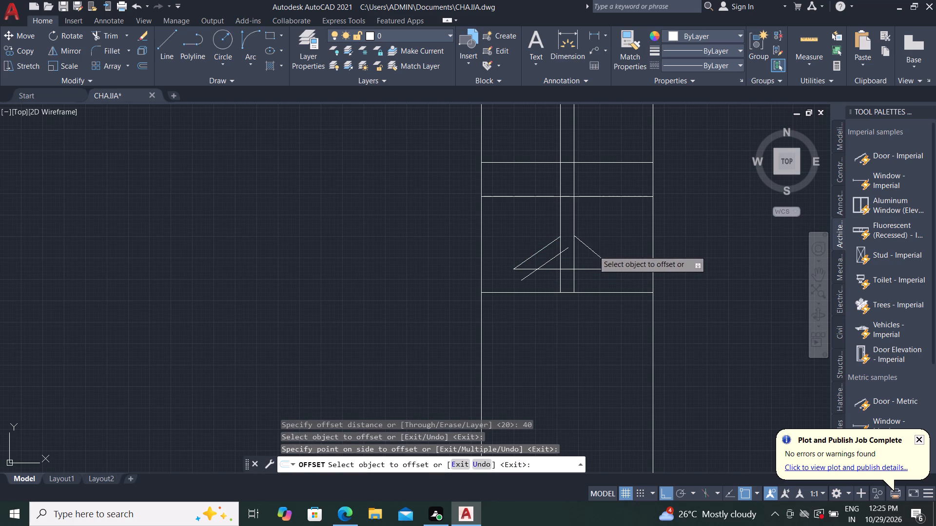
left_click(584, 263)
key("Escape")
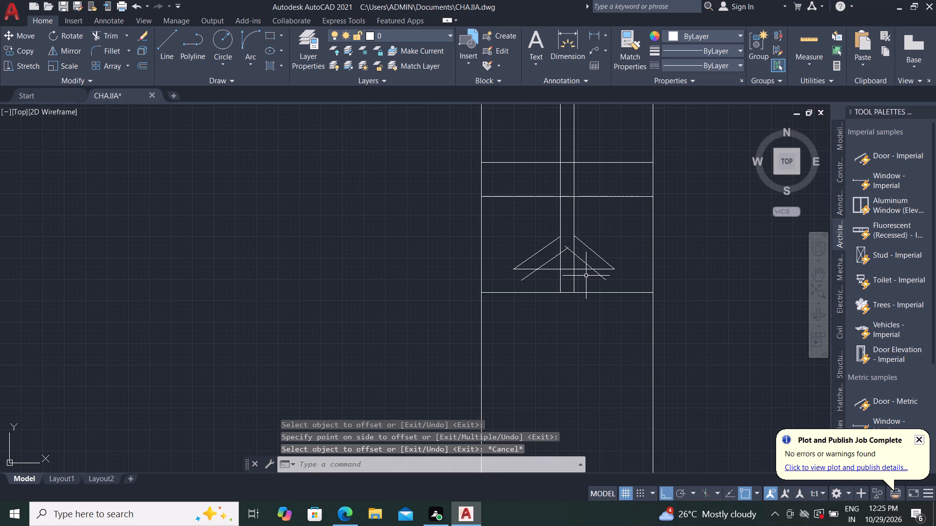
Trim the crossing tips of the offset slopes at their apex and the stem verticals between the outer and inner slopes.
type("TR")
key("space")
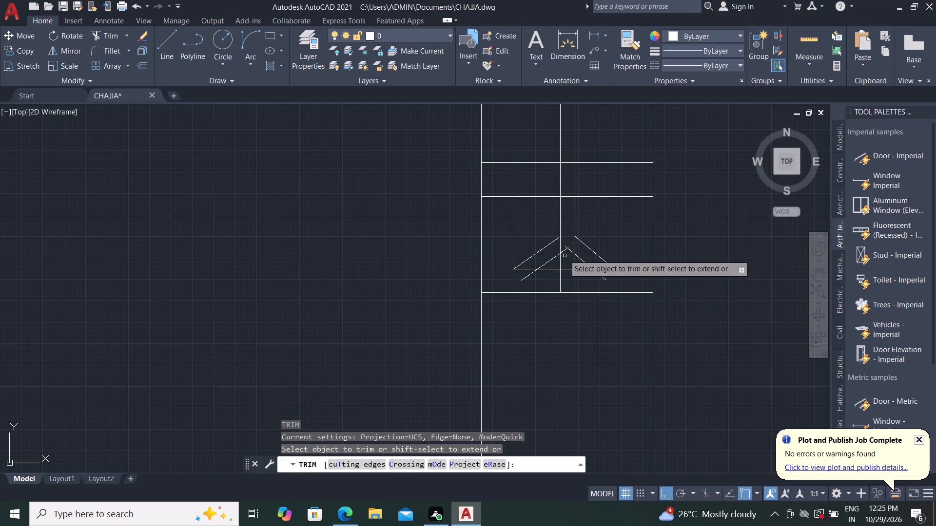
scroll(565, 251, "up", 5)
left_click(554, 226)
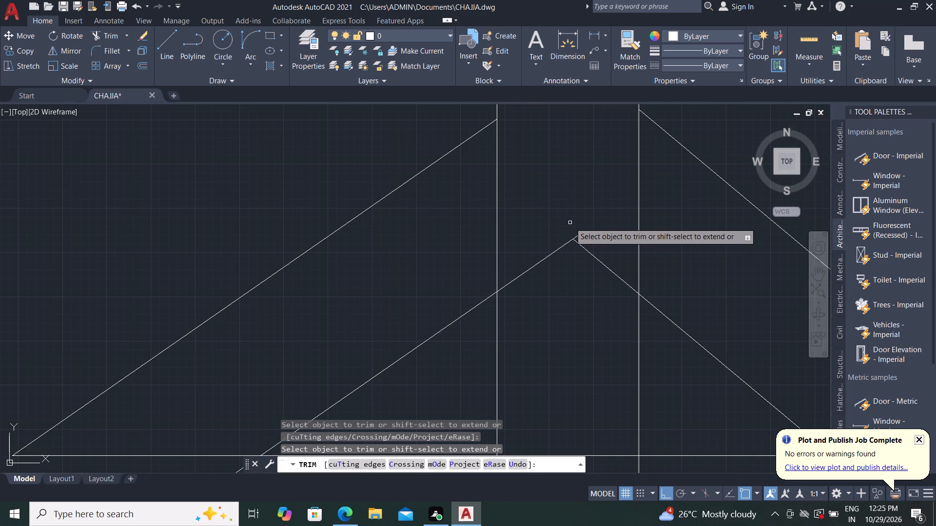
left_click(578, 236)
scroll(535, 220, "down", 1)
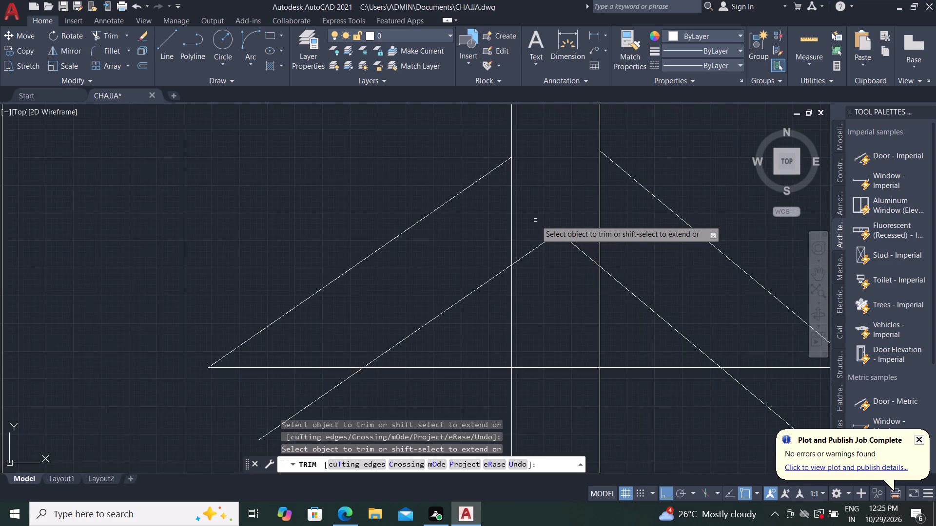
scroll(535, 220, "down", 2)
left_click(526, 217)
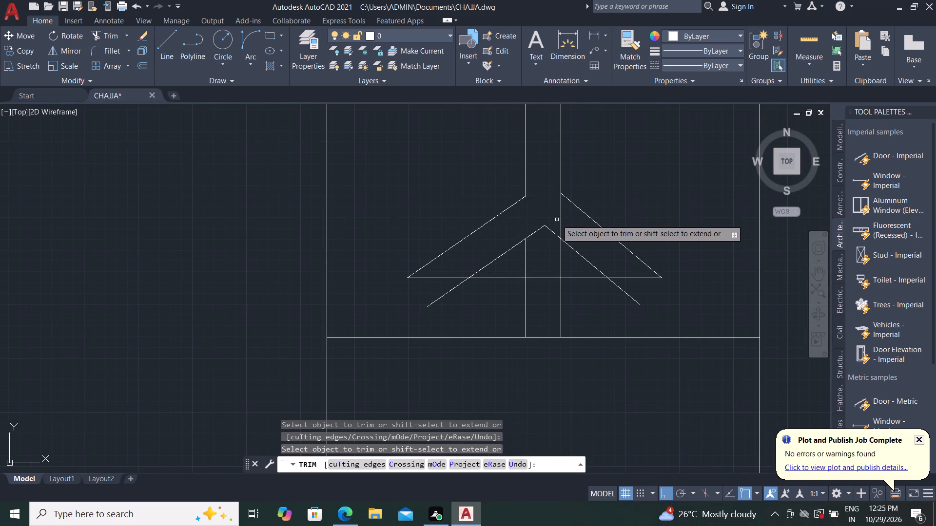
left_click(560, 221)
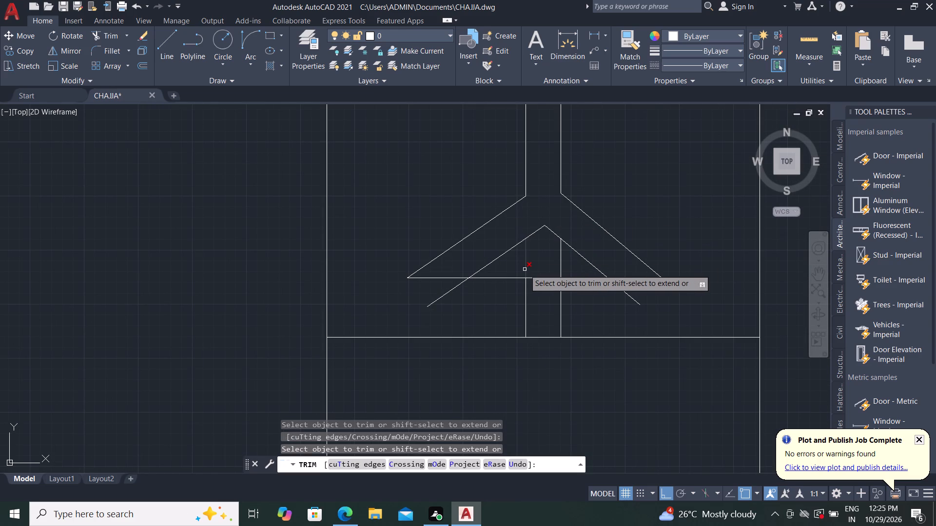
Trim the stem remnants below the inner slopes, the base line between them and the slope tails below the base.
left_click(525, 269)
left_click(521, 266)
left_click(507, 281)
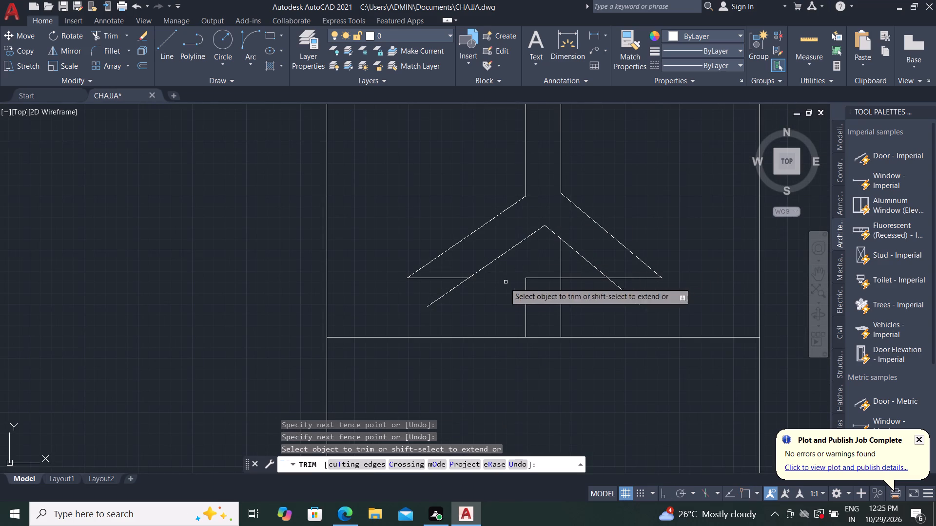
left_click(428, 286)
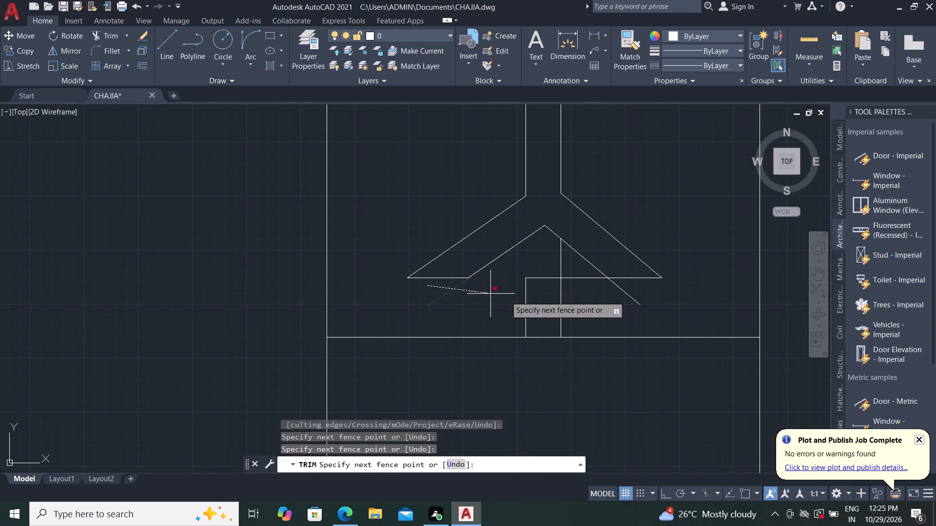
left_click(571, 305)
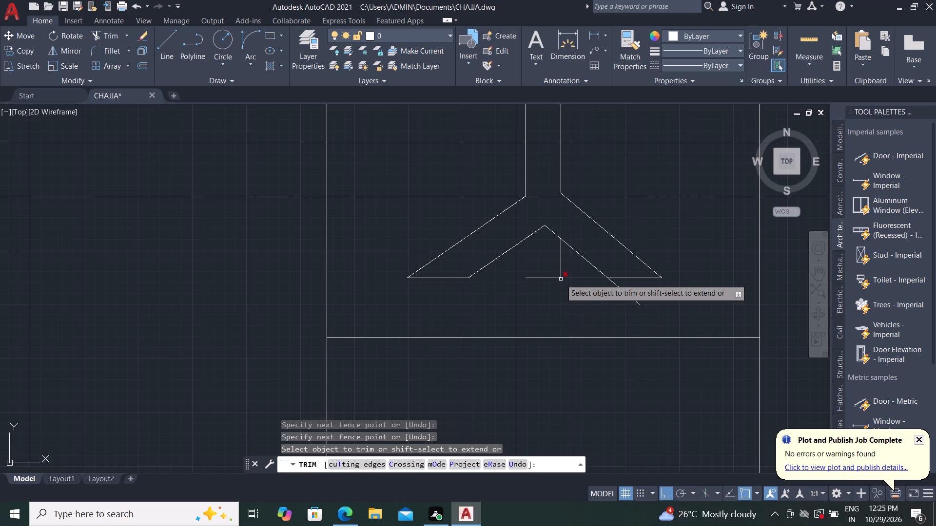
left_click(560, 279)
left_click(556, 265)
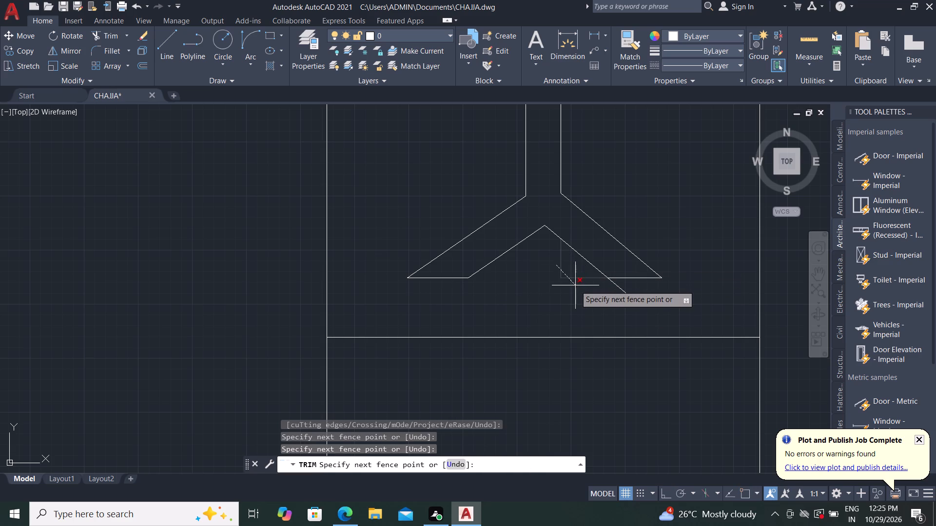
left_click(575, 285)
left_click(594, 296)
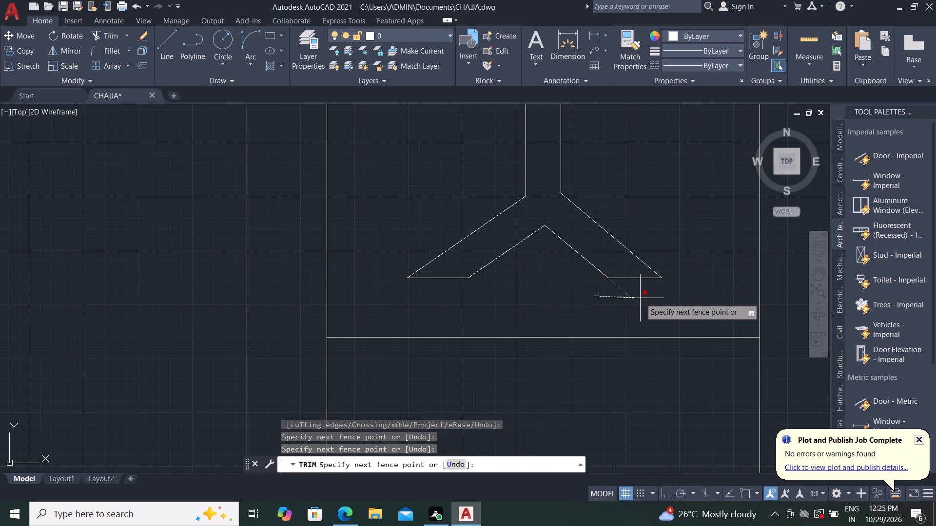
left_click(640, 298)
Trim both outer verticals between the top rectangle and the compartment below, leaving only the stem there.
scroll(639, 303, "down", 2)
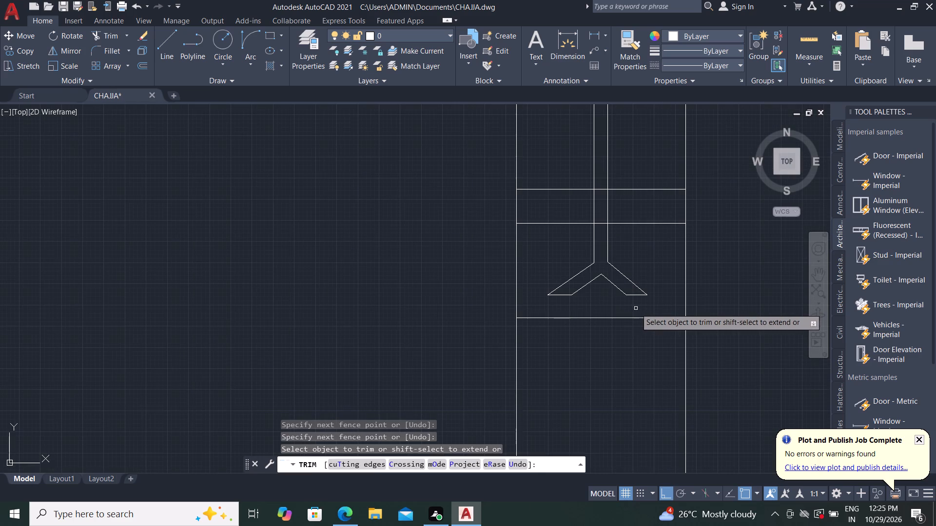
scroll(633, 309, "down", 2)
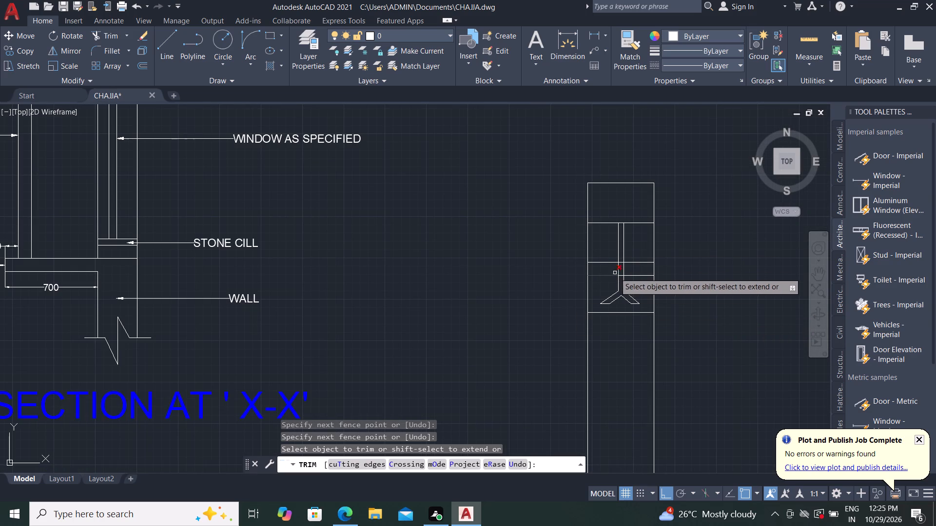
left_click(587, 244)
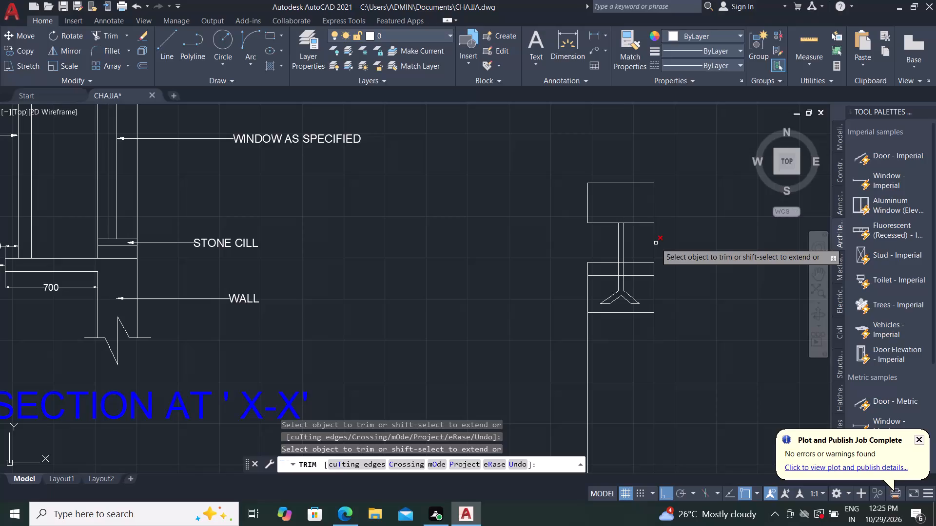
left_click(656, 243)
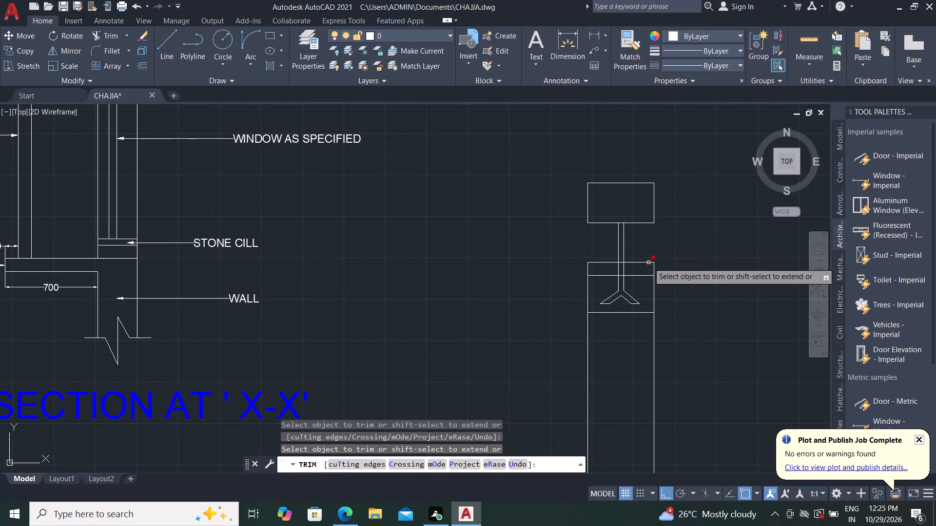
key("Escape")
Draw diagonal lines from the two upper stem ends to the top rectangle's upper right and upper left corners.
key("l")
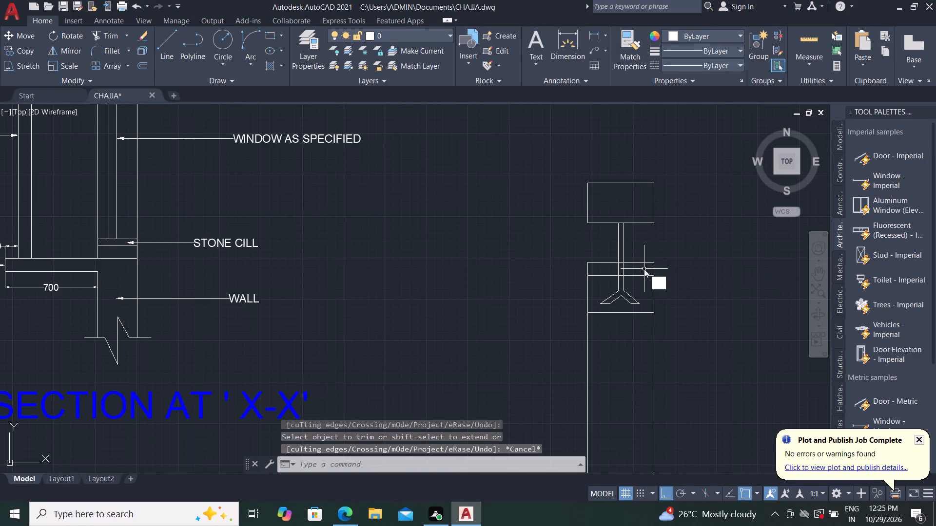
key("space")
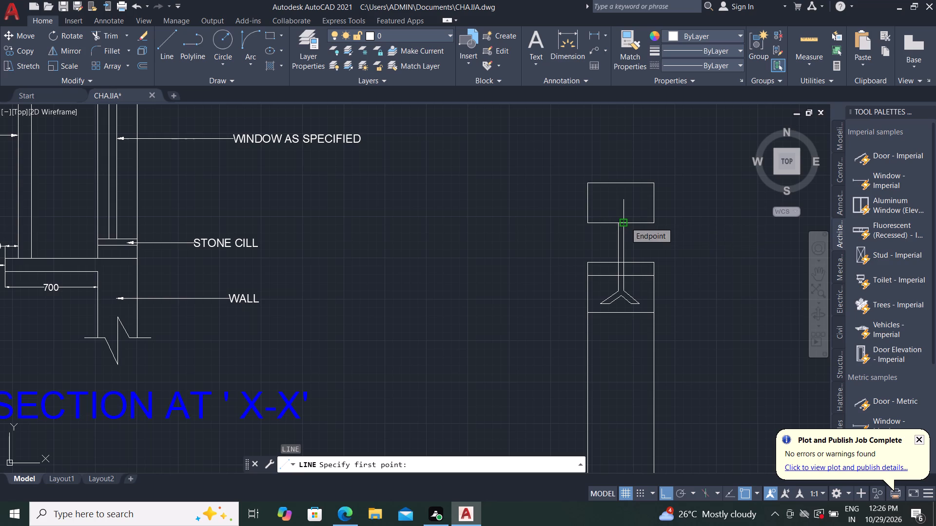
left_click(625, 222)
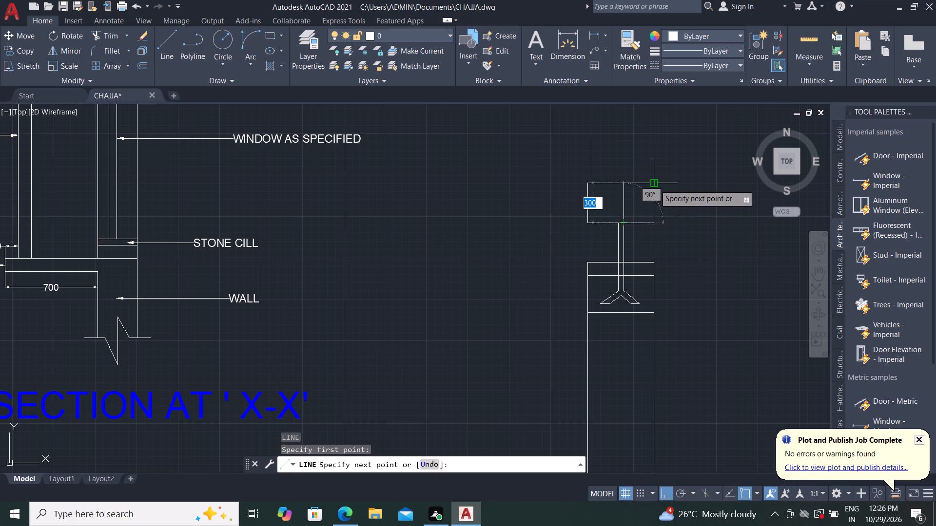
left_click(655, 185)
key("Escape")
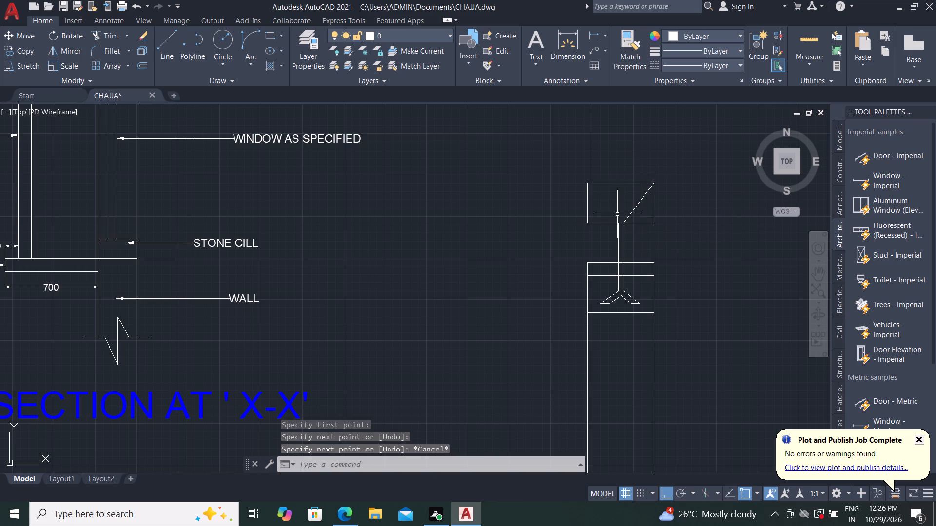
key("space")
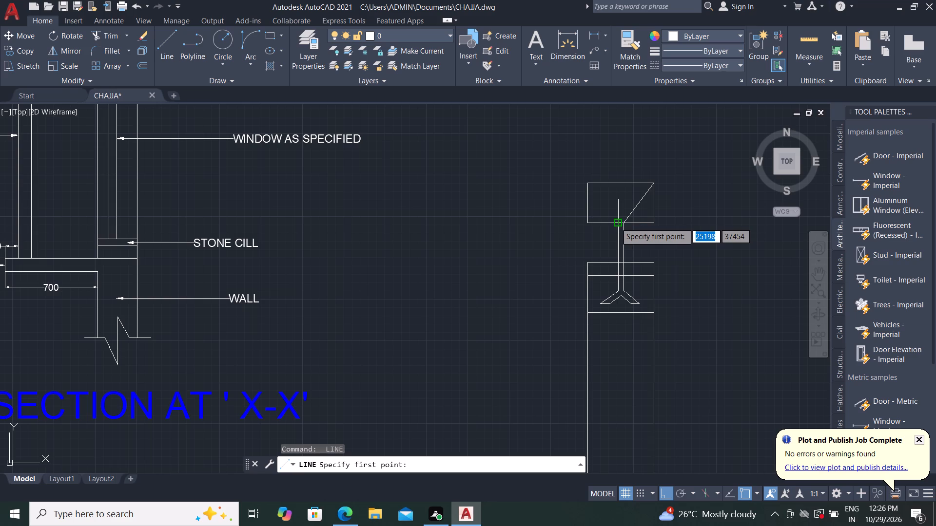
left_click(616, 223)
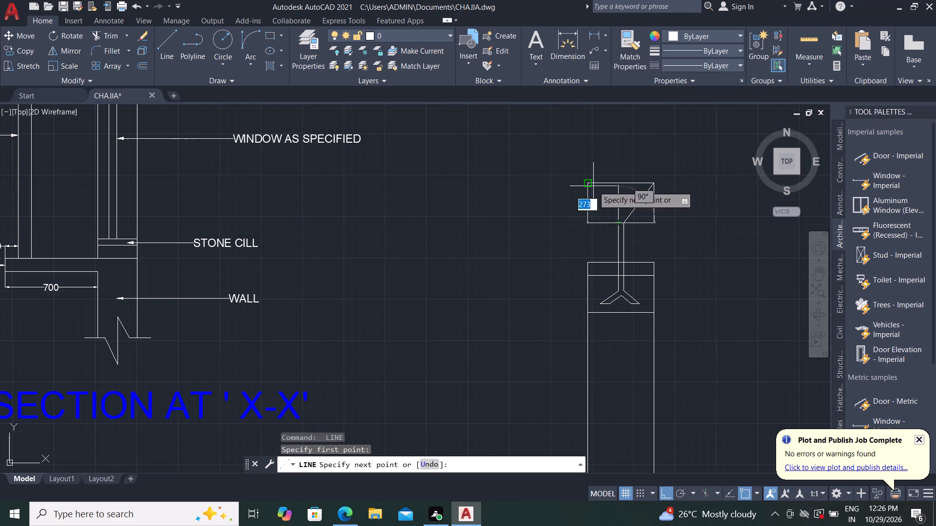
left_click(593, 186)
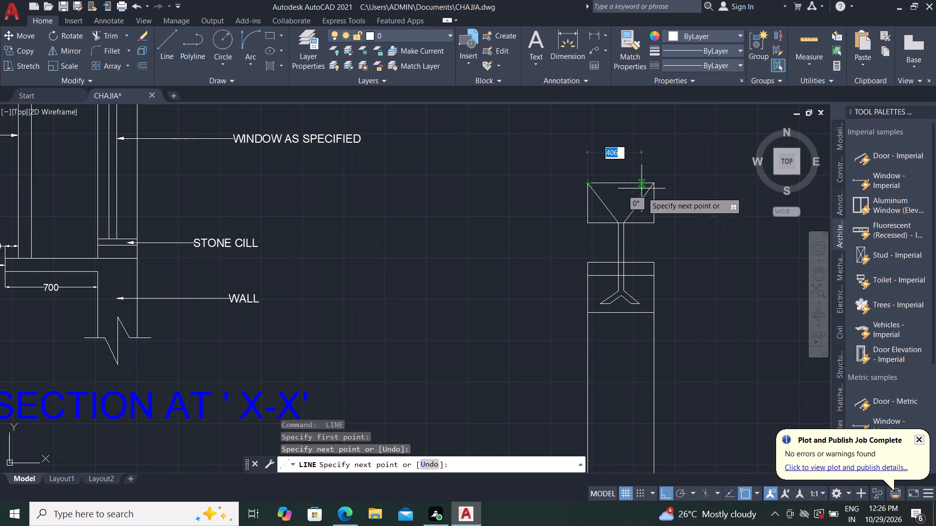
key("Escape")
key("Escape")
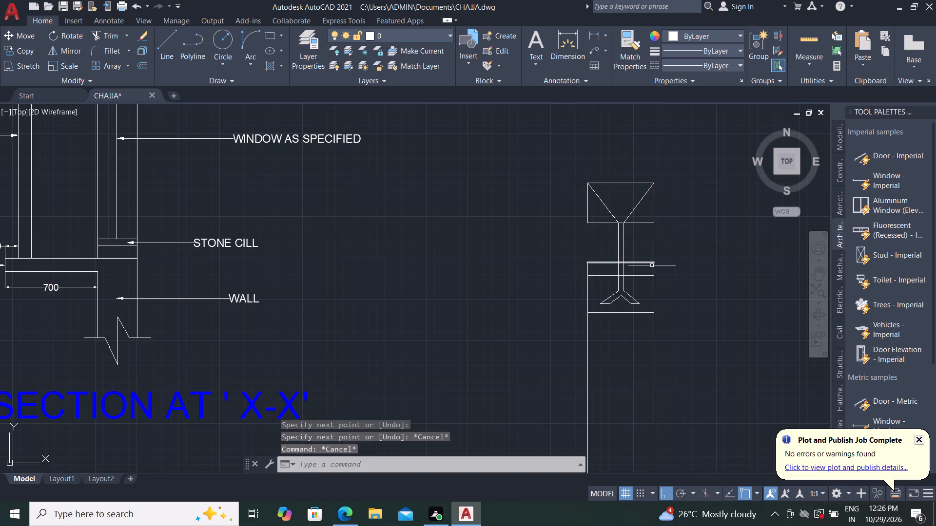
Offset both diagonals in the top rectangle inward by 40.
key("o")
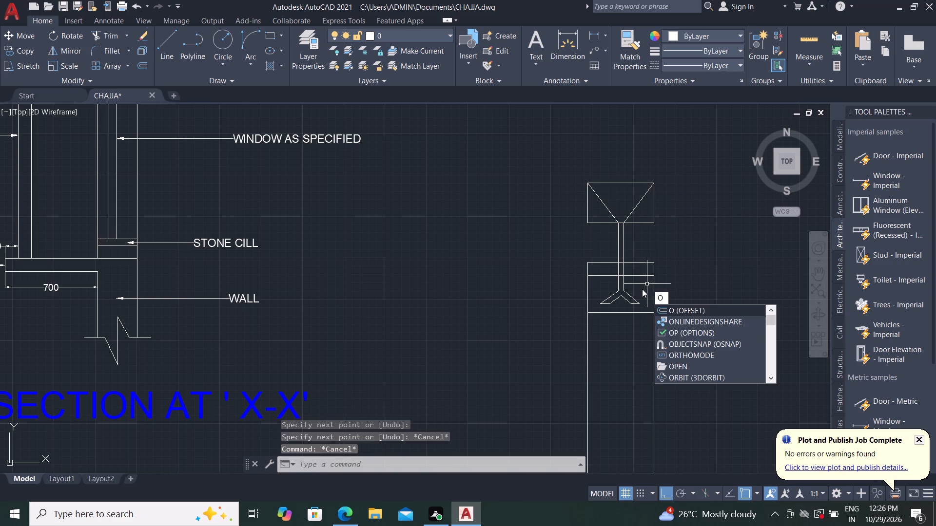
key("space")
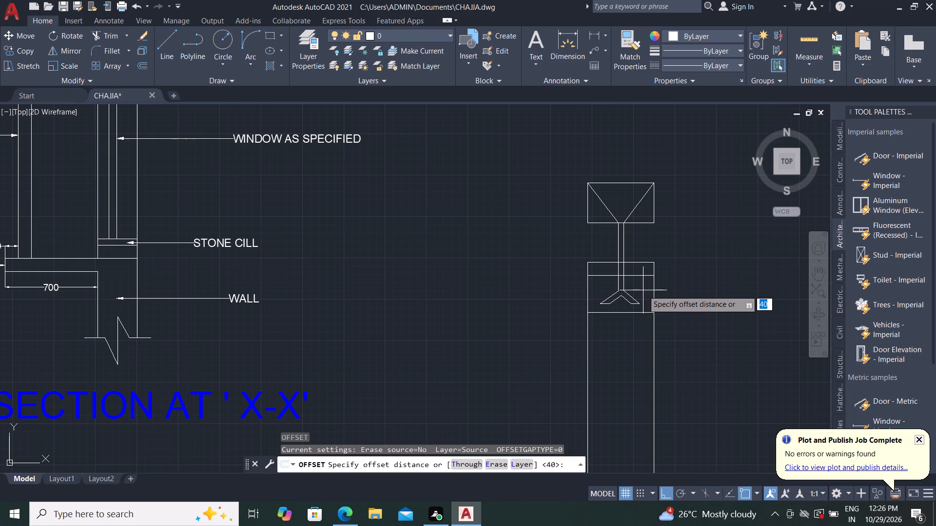
type("40")
key("space")
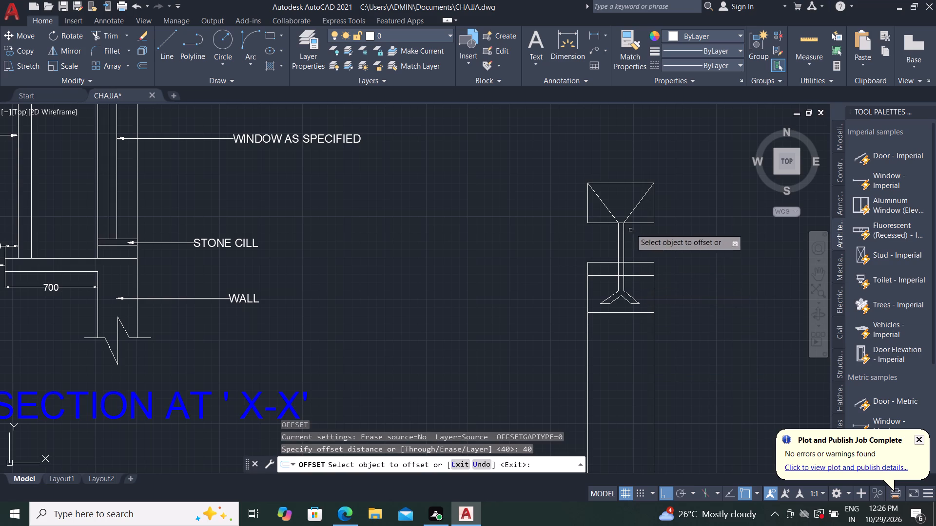
left_click(606, 204)
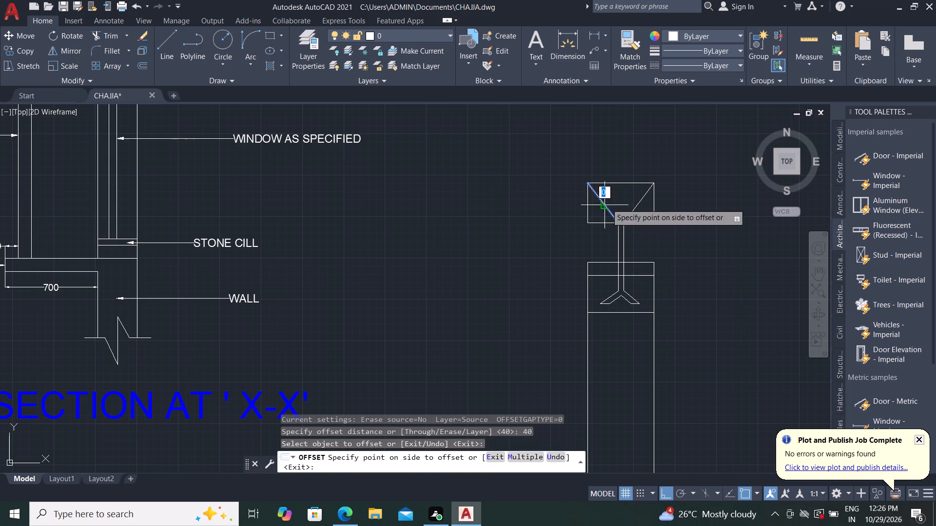
left_click(625, 197)
left_click(638, 203)
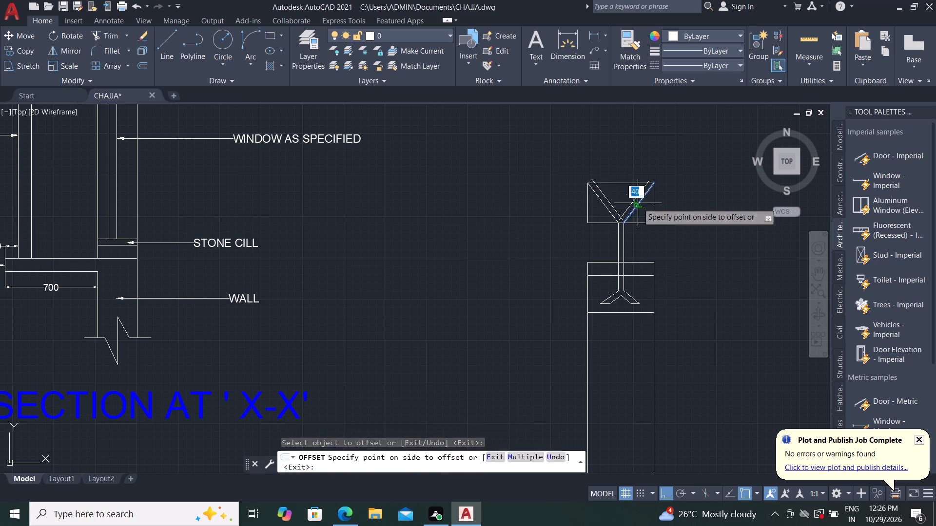
left_click(625, 193)
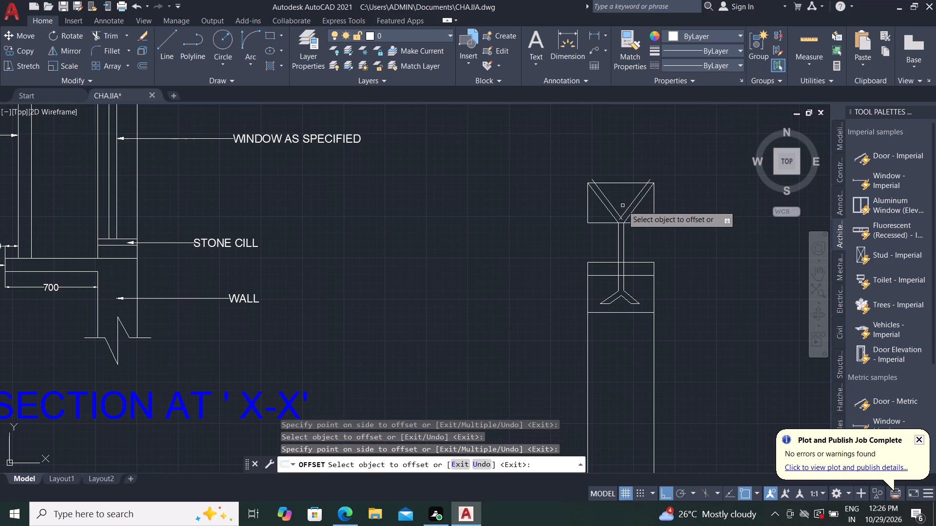
key("Escape")
scroll(632, 207, "up", 2)
key("Escape")
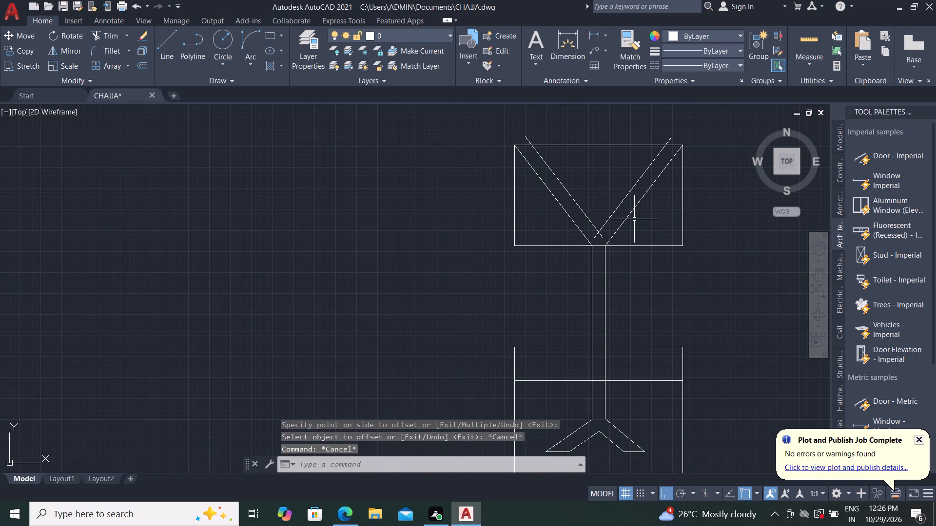
Trim the crossing tails of the inner diagonals below their intersection and the rectangle's base line between the stem ends.
type("TR")
key("space")
scroll(600, 236, "up", 3)
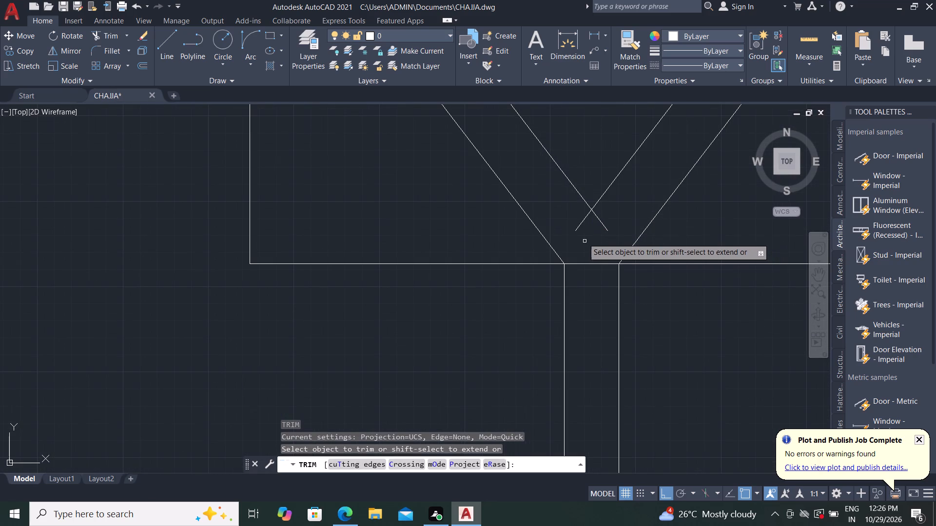
left_click(575, 220)
left_click(616, 222)
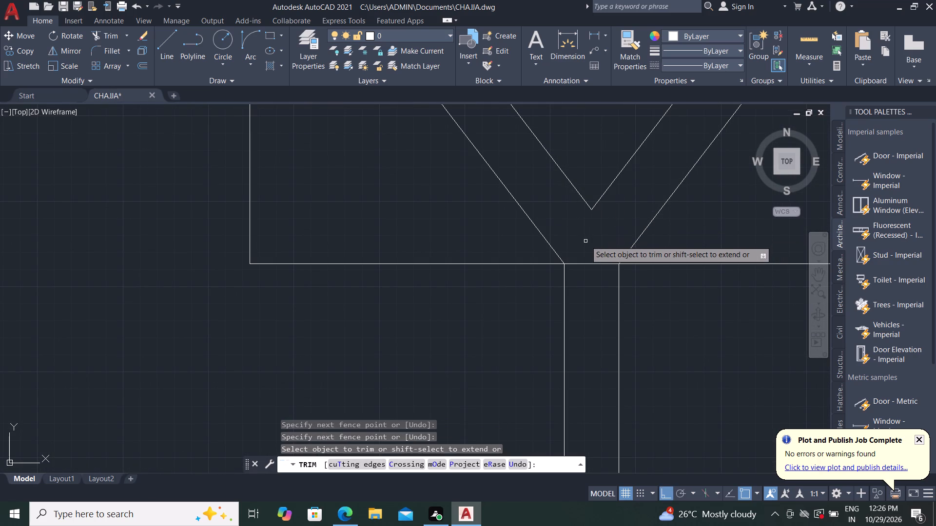
left_click(587, 243)
left_click(582, 271)
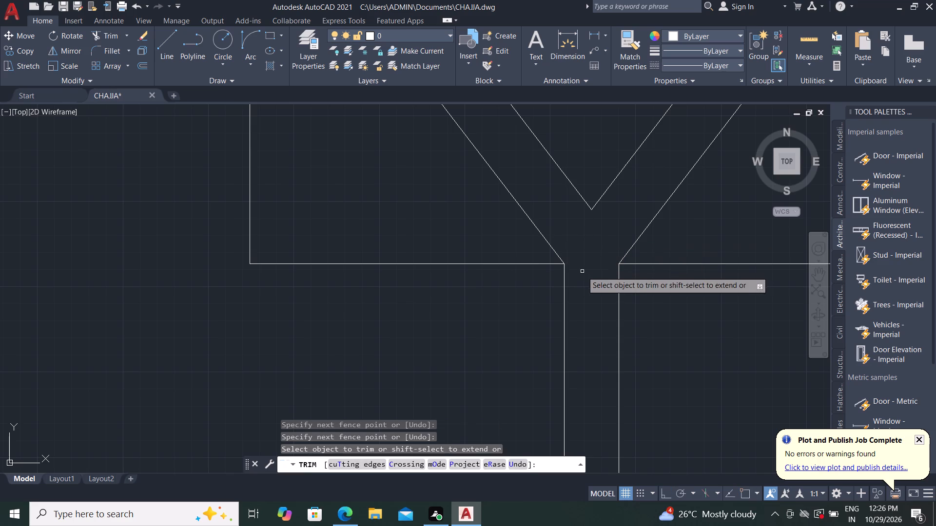
Trim both inner diagonals where they overshoot the top edge of the upper rectangle.
scroll(588, 279, "down", 1)
scroll(586, 322, "down", 2)
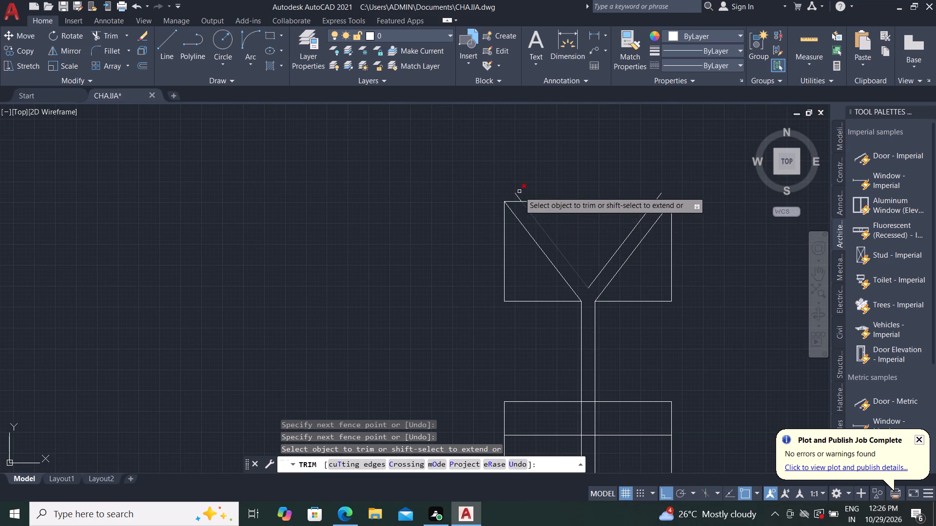
scroll(519, 191, "up", 2)
left_click(507, 202)
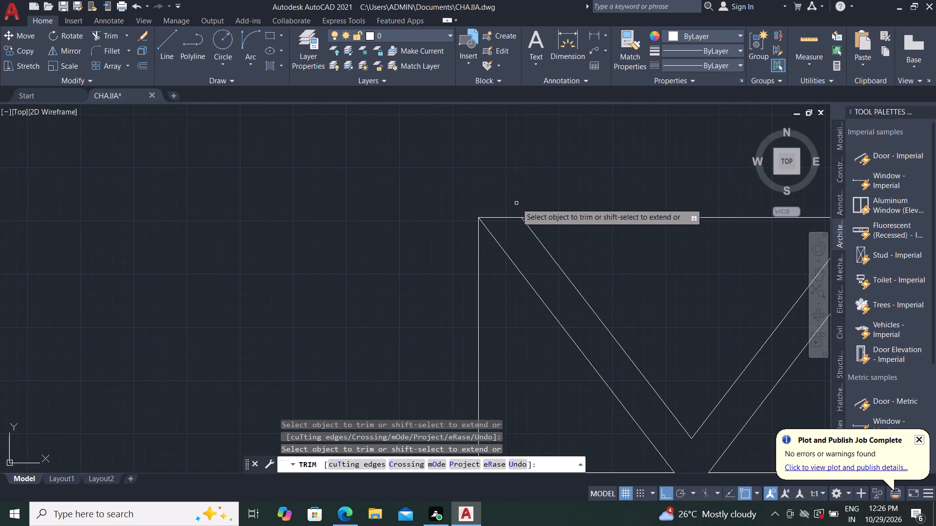
scroll(515, 203, "down", 2)
left_click(654, 202)
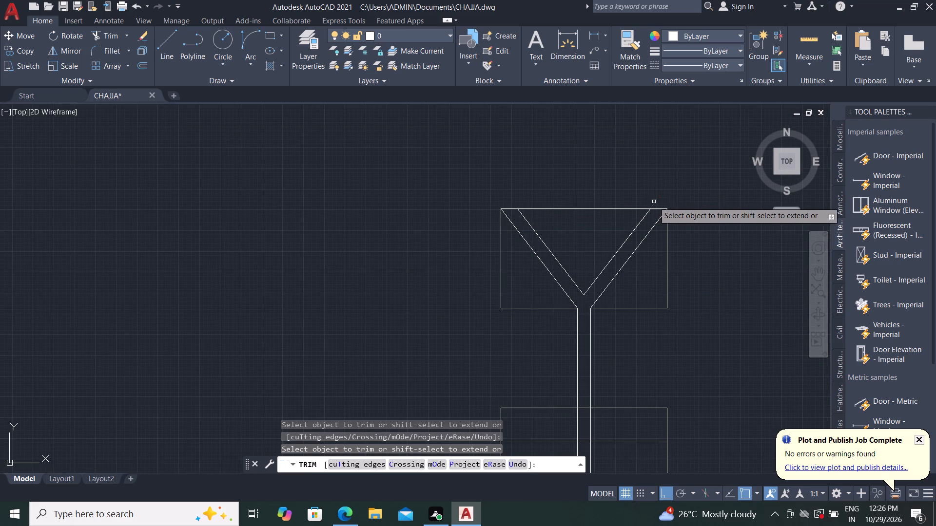
Trim the upper rectangle's top edge between the arms, both sides and both base segments, leaving only the V-shaped head.
left_click(595, 207)
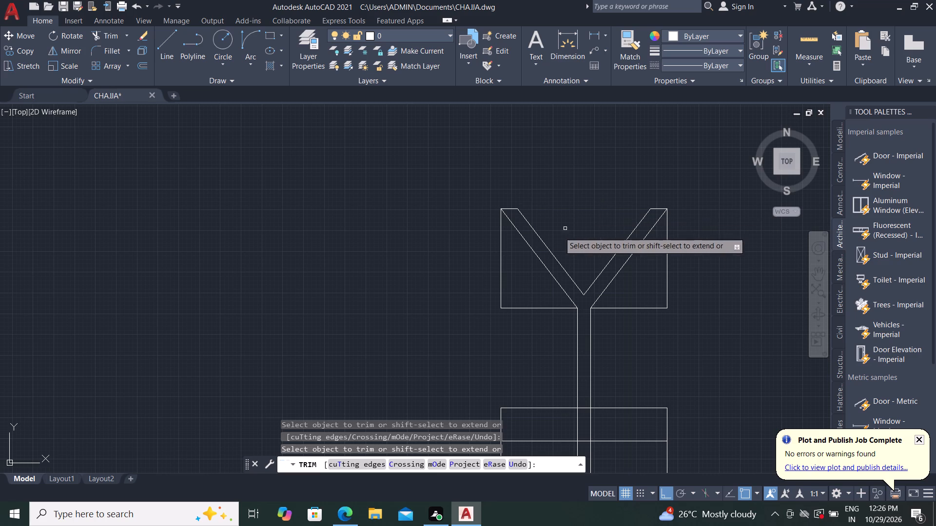
left_click(501, 259)
left_click(528, 308)
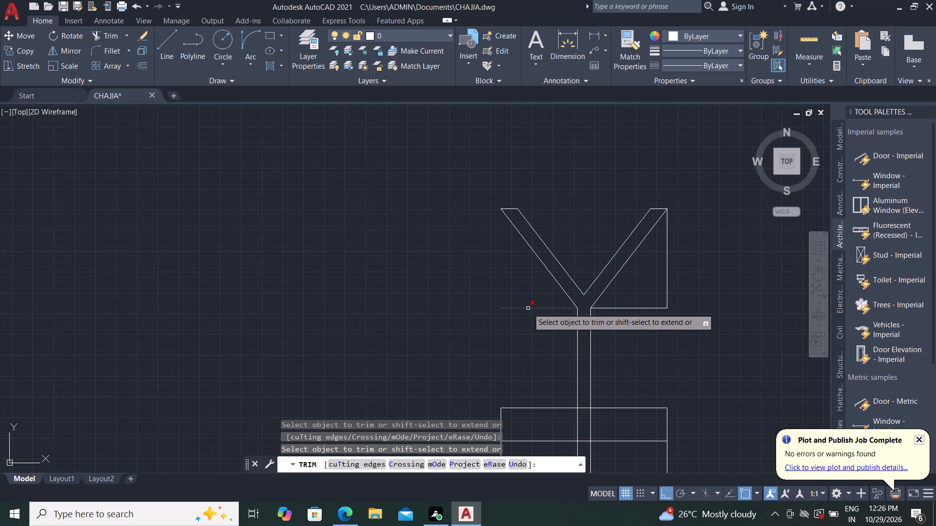
left_click(623, 308)
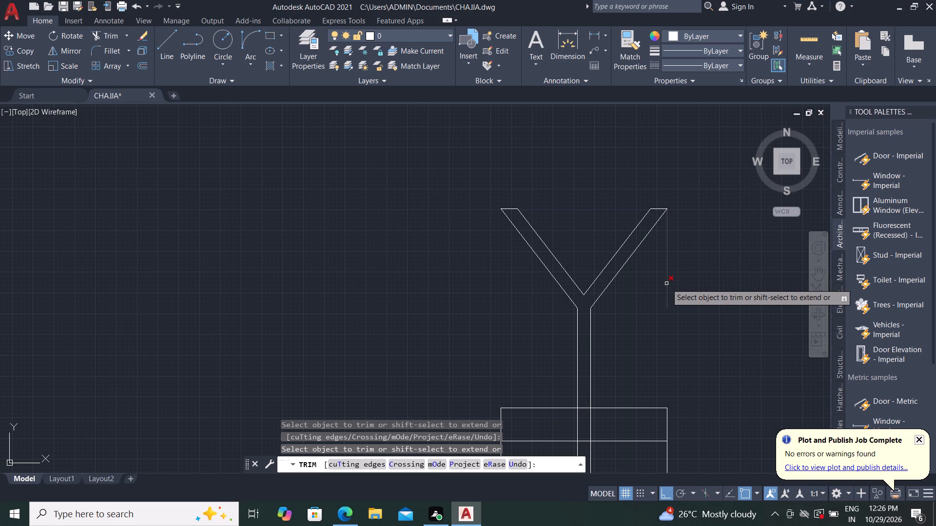
left_click(666, 283)
key("Escape")
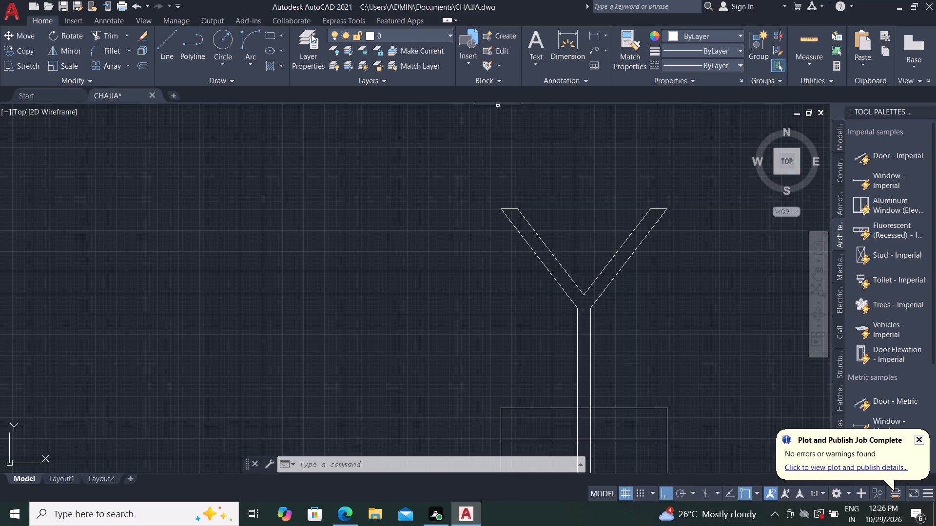
Draw a small circle centred on the inner edge of the V head's left arm, near its upper end.
left_click(223, 38)
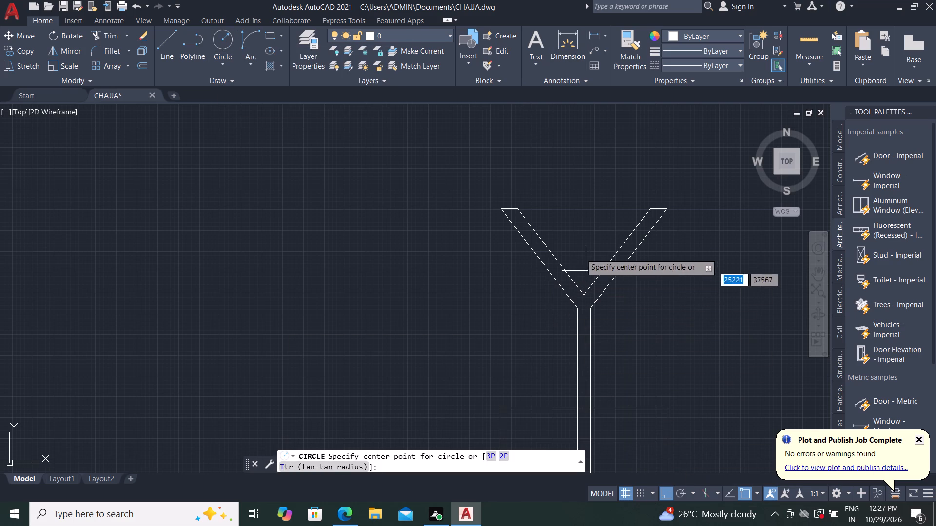
left_click(530, 226)
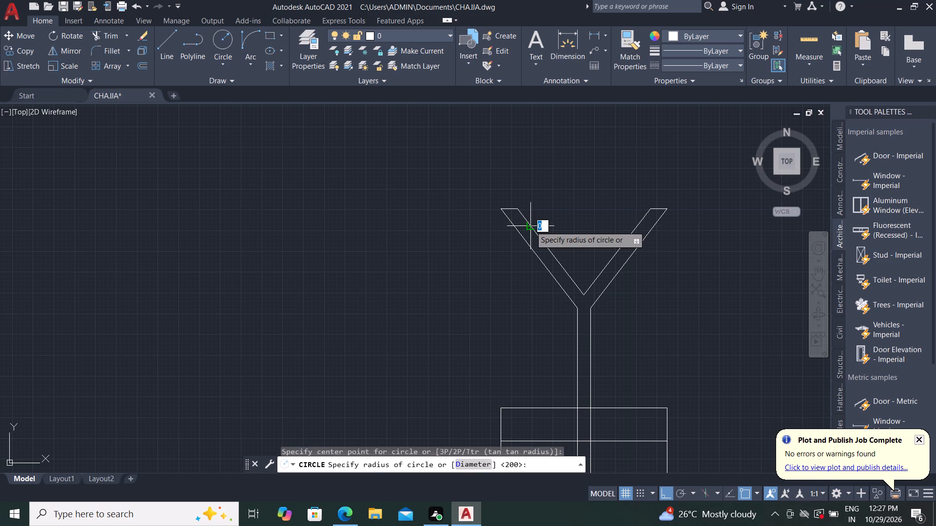
left_click(538, 225)
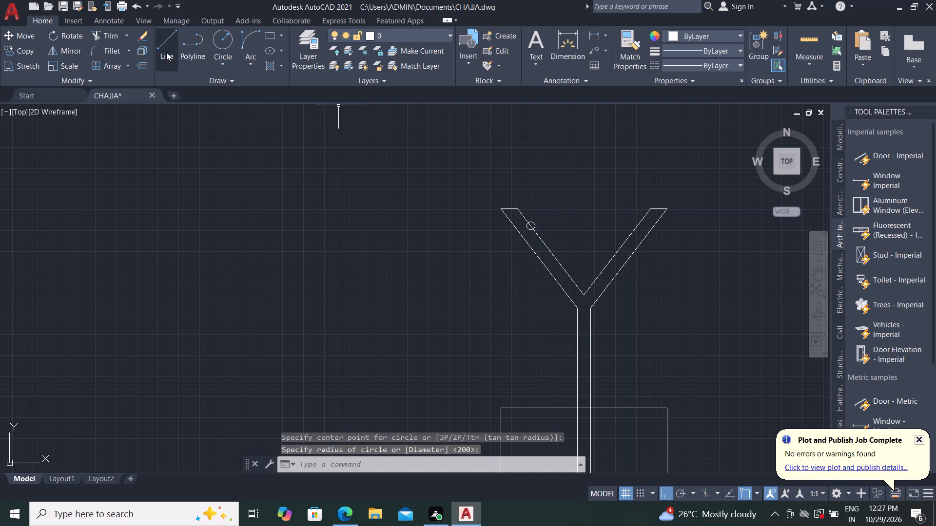
Move the small circle inside the V so that it rests against the inner edge of the left arm.
left_click(11, 35)
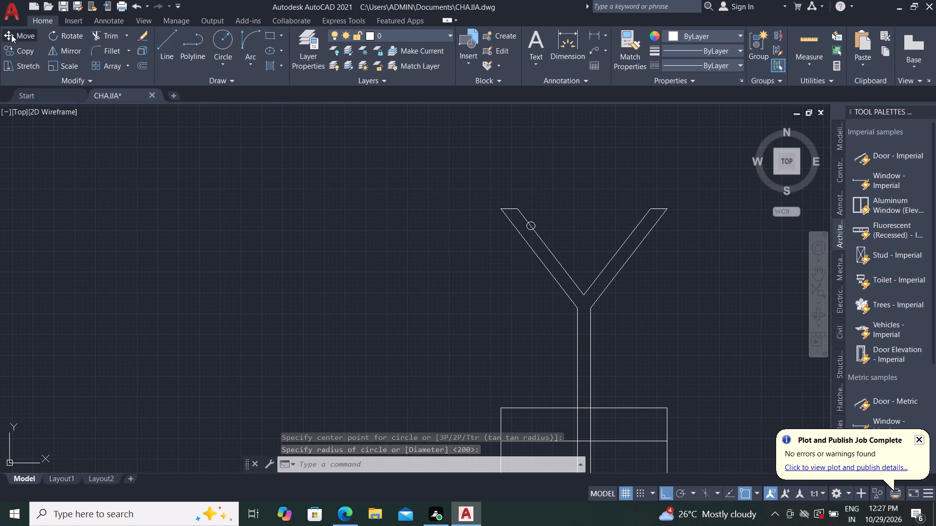
scroll(521, 222, "up", 2)
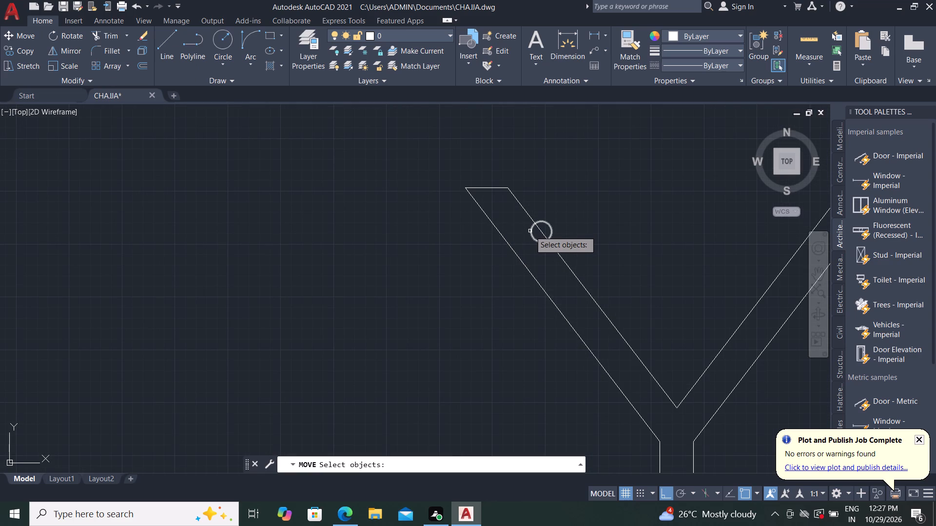
left_click(531, 232)
right_click(532, 232)
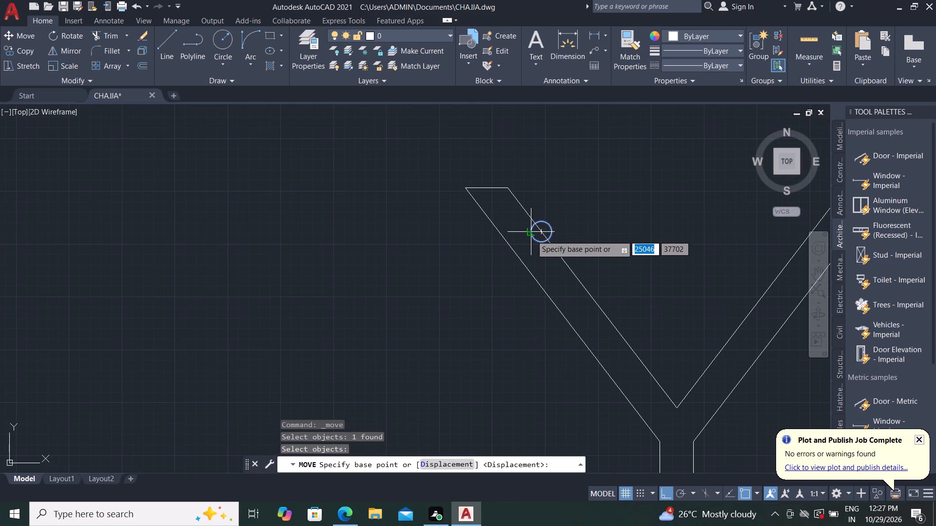
left_click(531, 235)
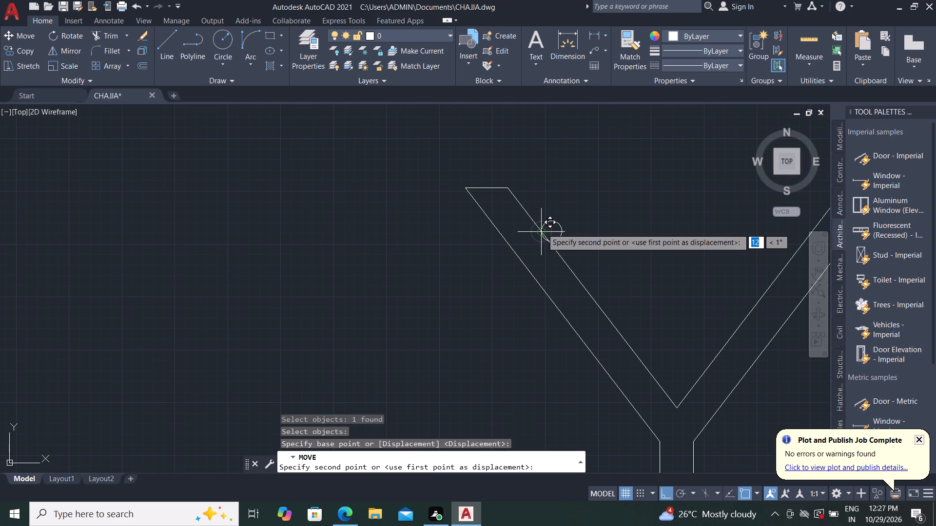
left_click(542, 228)
scroll(544, 240, "up", 3)
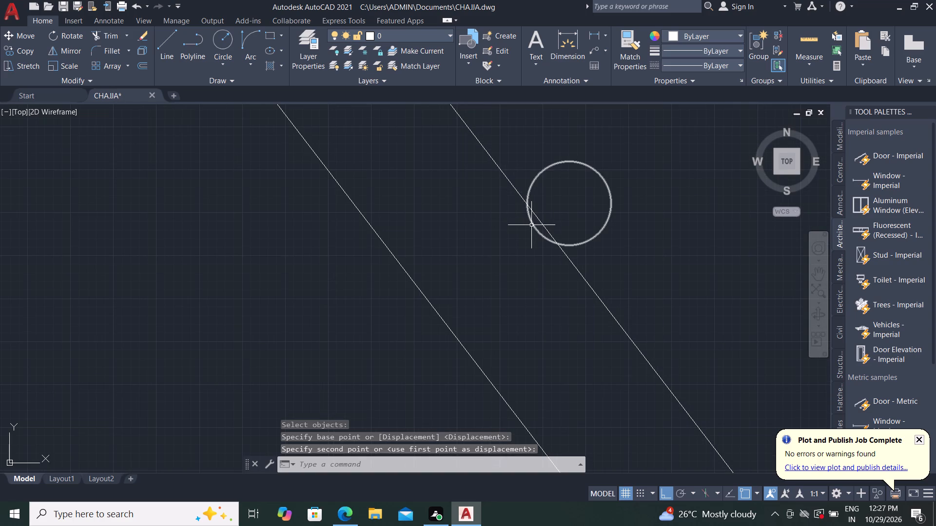
left_click(531, 225)
left_click(27, 33)
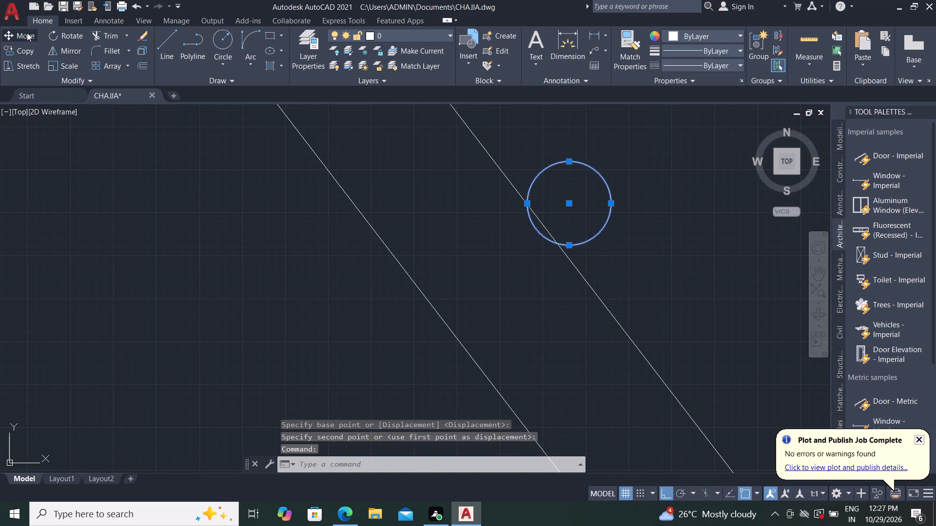
left_click(539, 233)
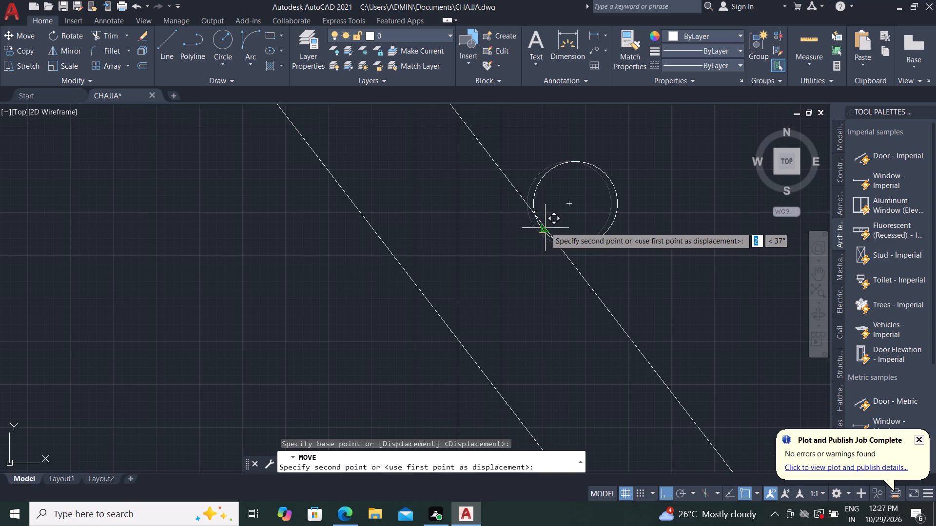
left_click(549, 224)
With Ortho off, copy the small circle from its centre to the inner edges of both arms, near the bottom of the V.
scroll(527, 225, "down", 2)
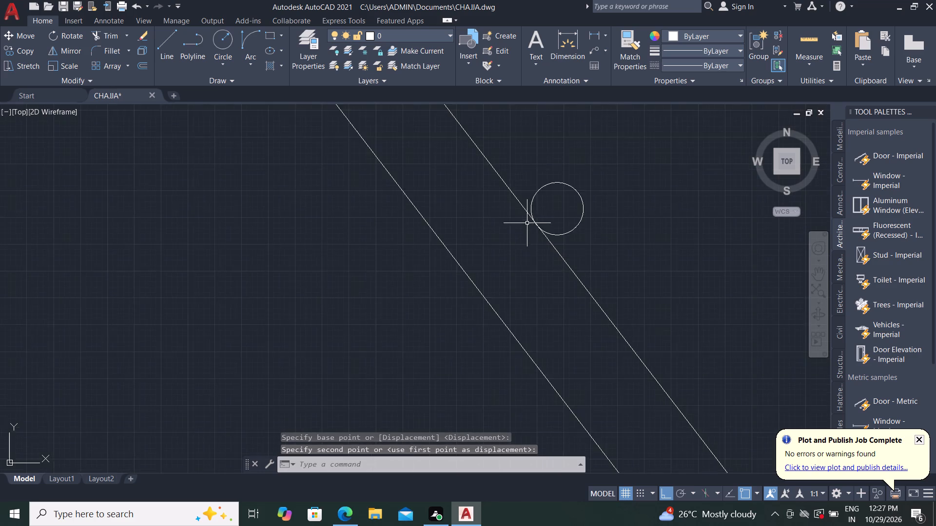
scroll(527, 223, "down", 2)
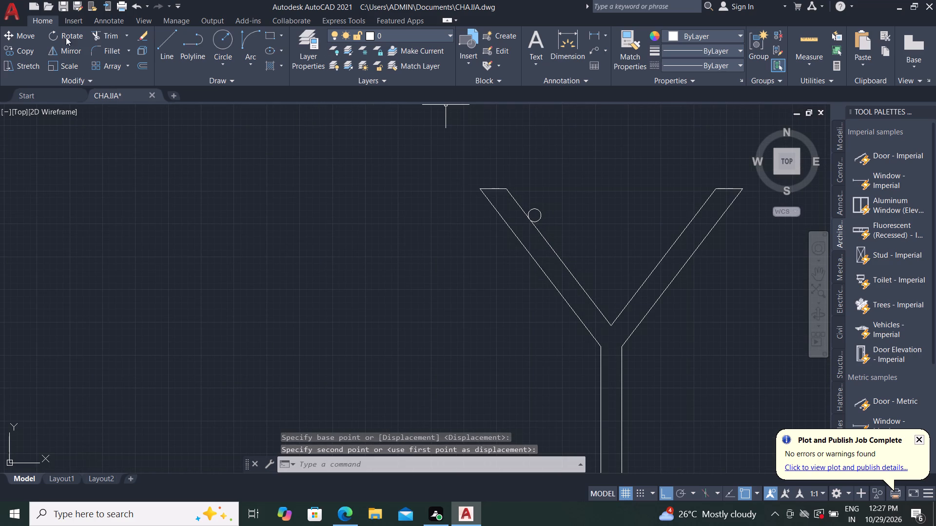
left_click(23, 52)
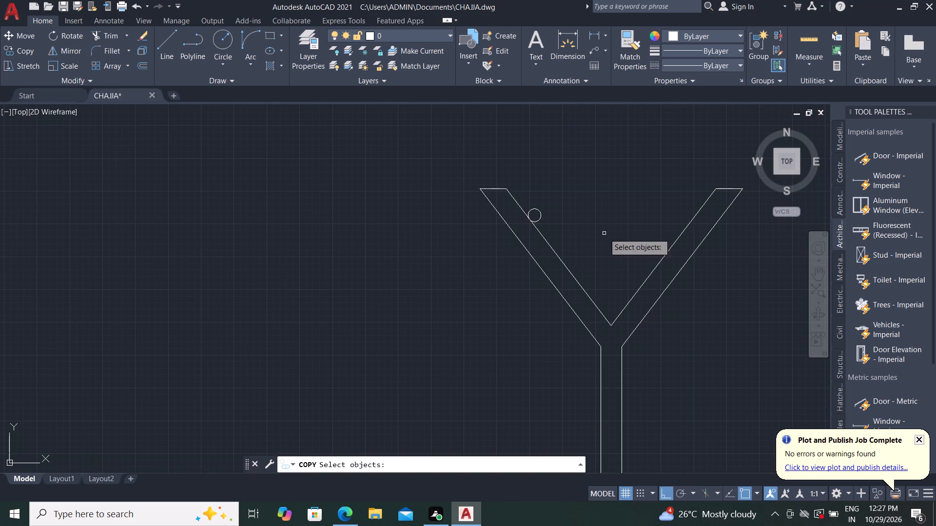
left_click(539, 219)
right_click(541, 219)
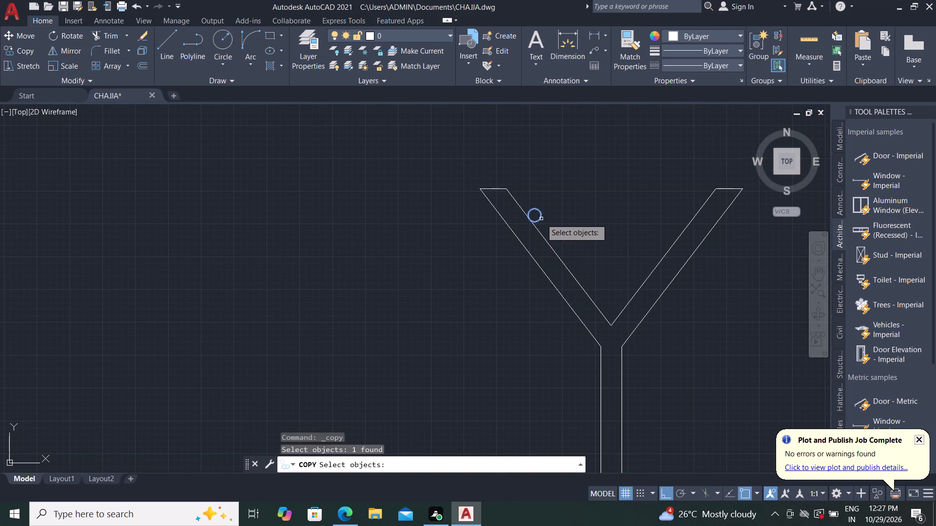
left_click(533, 216)
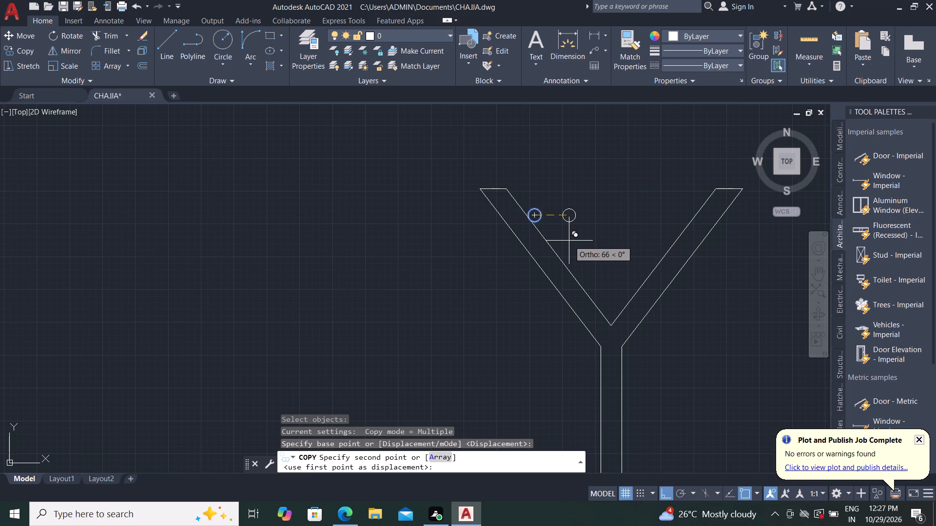
key("F8")
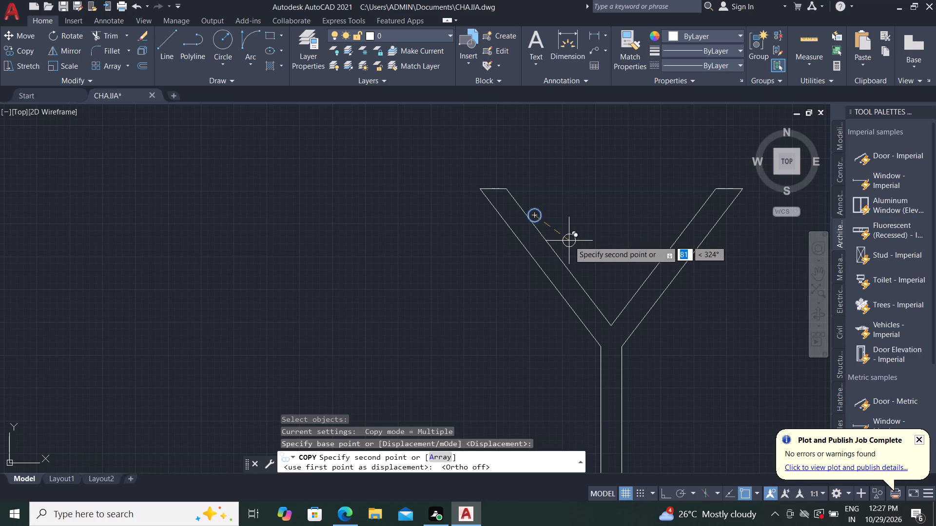
scroll(622, 290, "up", 2)
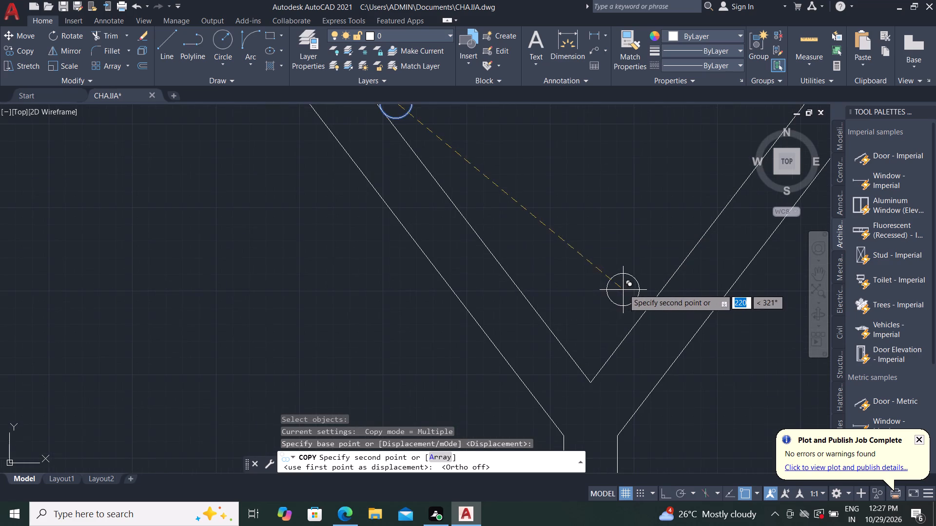
scroll(550, 298, "up", 2)
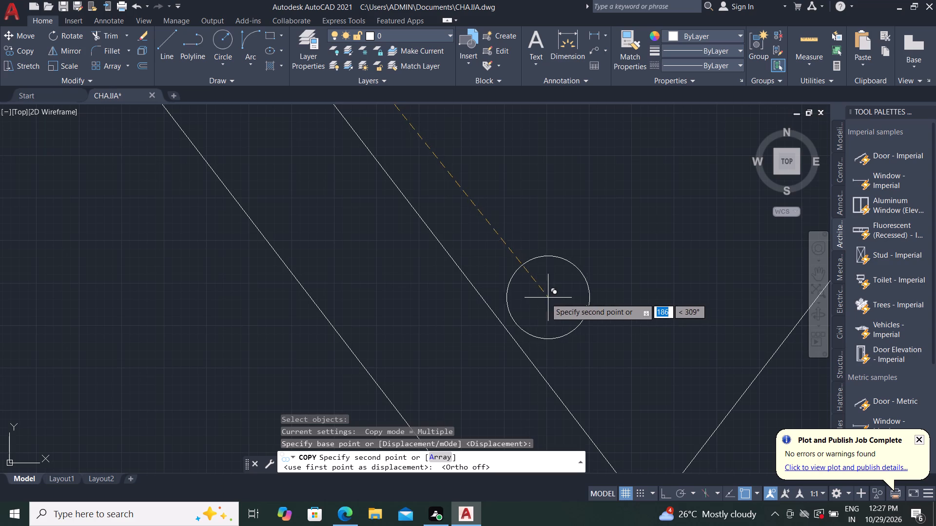
left_click(540, 303)
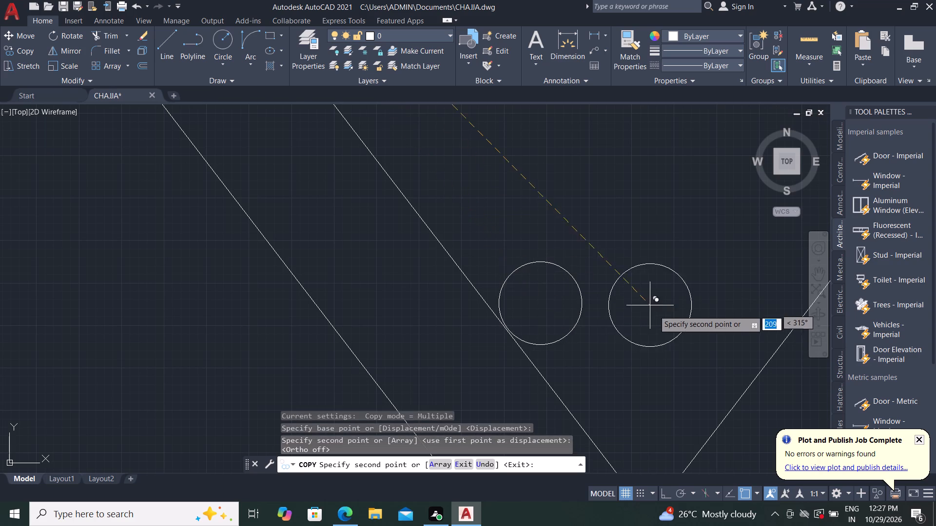
scroll(651, 307, "down", 1)
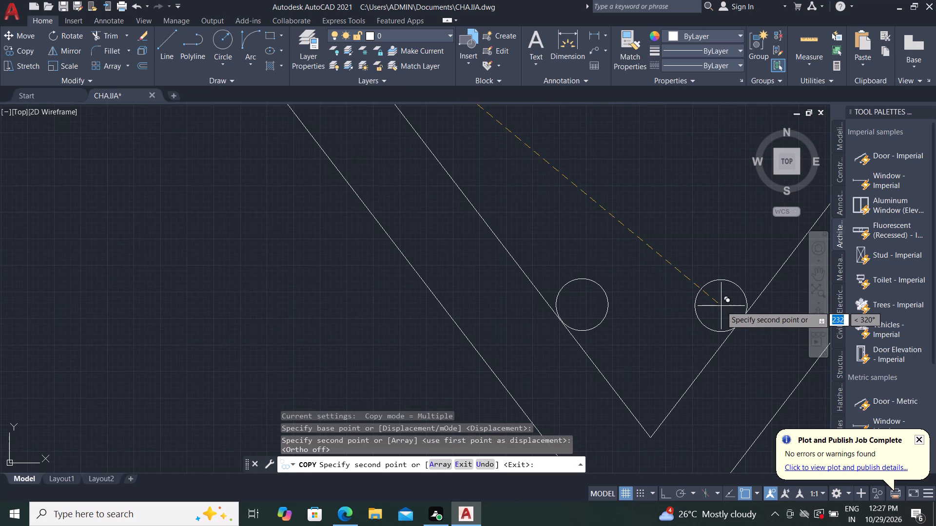
scroll(717, 304, "up", 2)
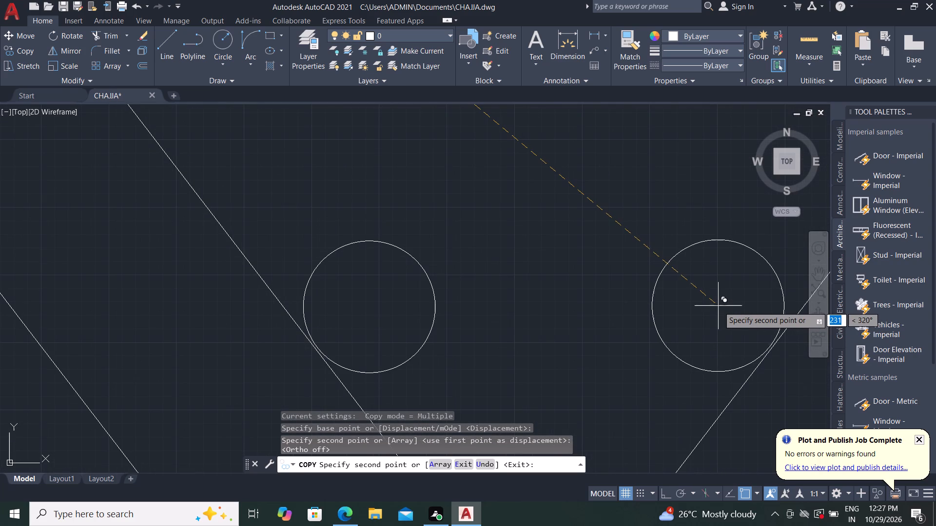
left_click(720, 307)
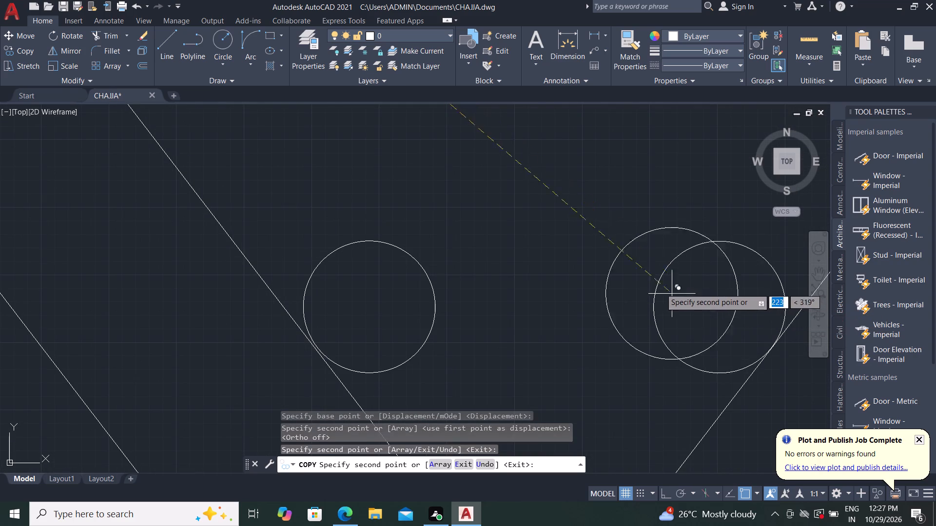
Copy the small circle to mid-length of the left arm's inner edge and to the middle and upper end of the right arm's inner edge.
scroll(666, 286, "down", 4)
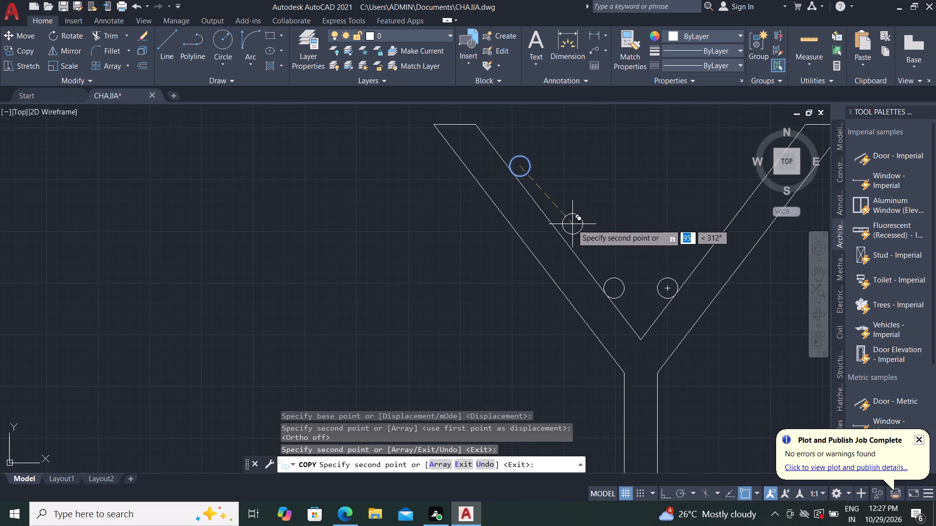
scroll(567, 219, "up", 1)
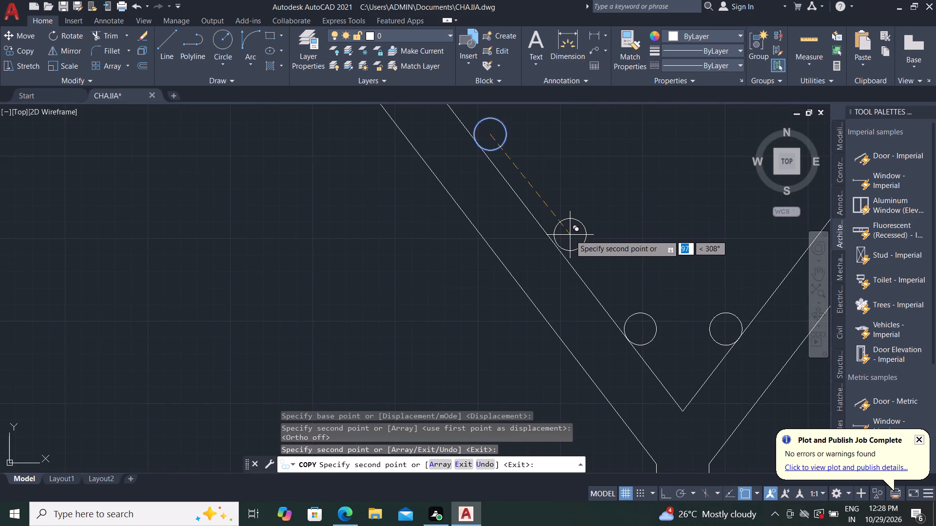
scroll(569, 236, "up", 3)
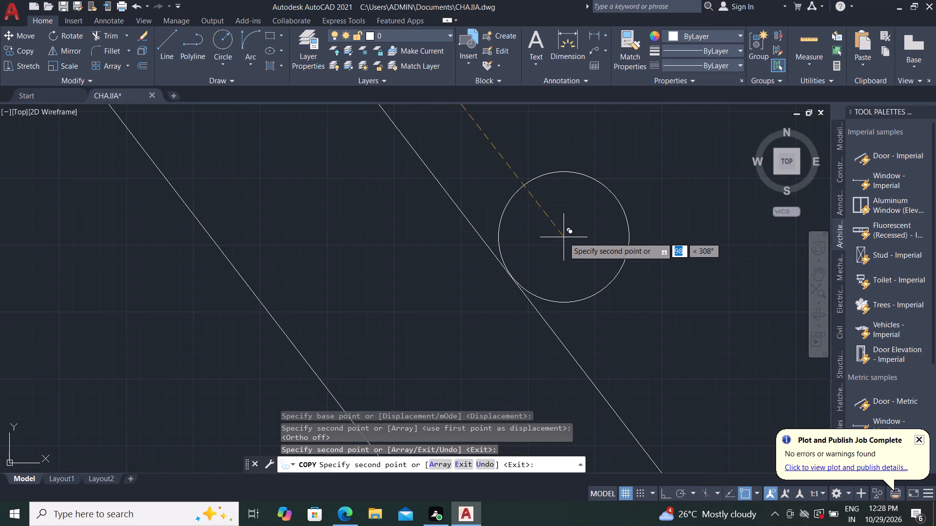
left_click(564, 237)
scroll(394, 277, "down", 4)
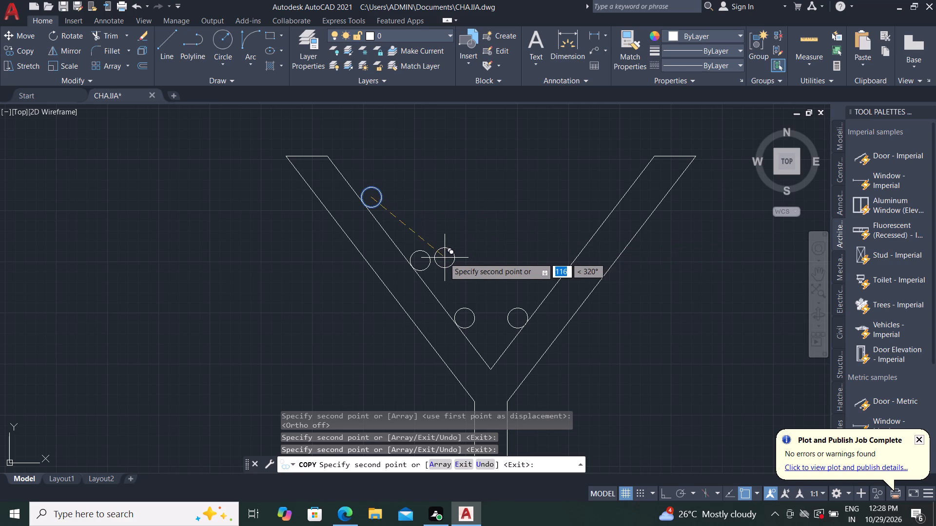
left_click(564, 257)
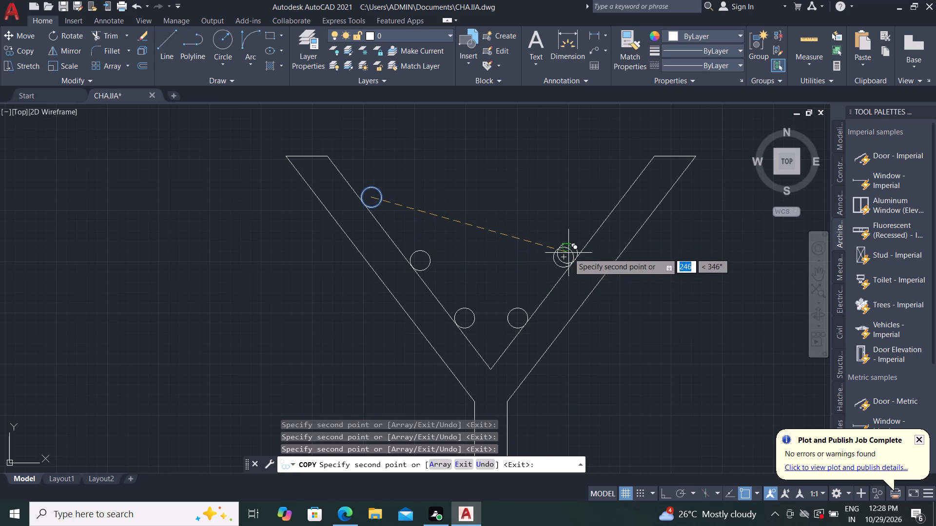
scroll(568, 252, "up", 6)
scroll(458, 262, "down", 4)
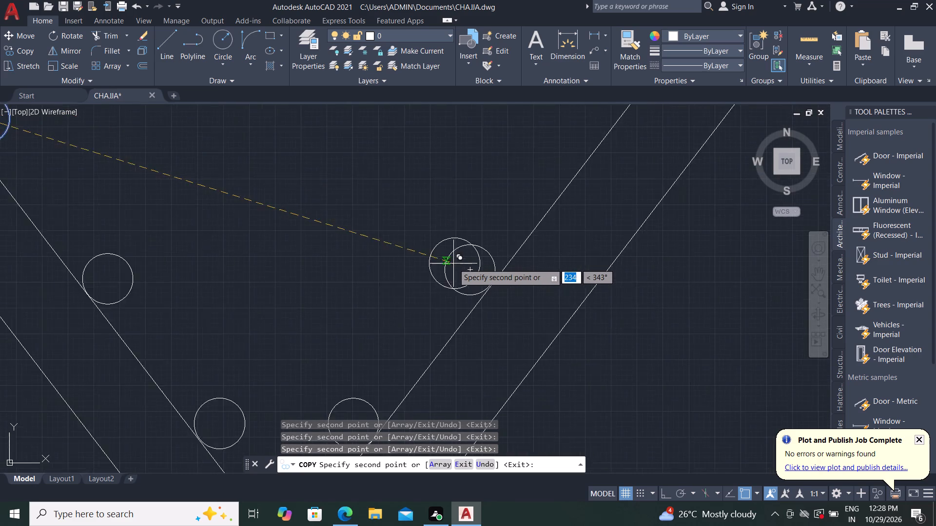
scroll(453, 263, "down", 2)
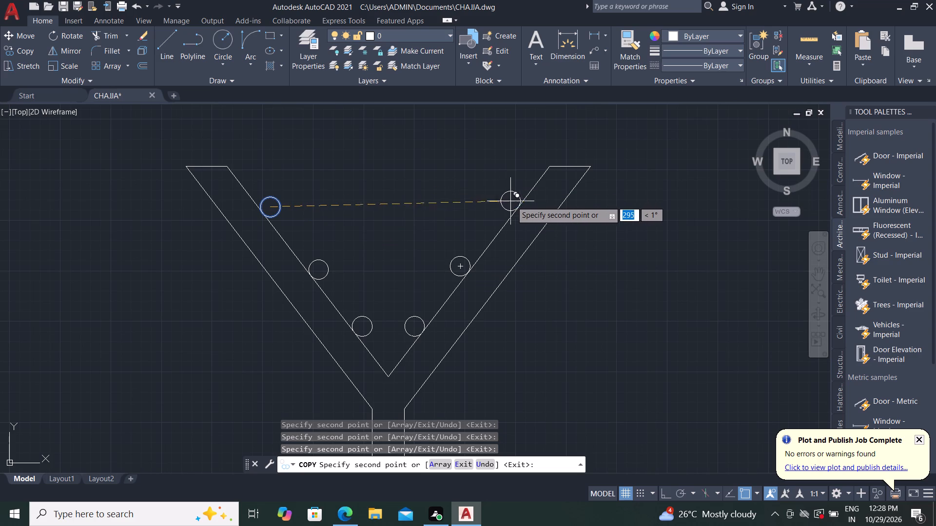
scroll(514, 202, "up", 2)
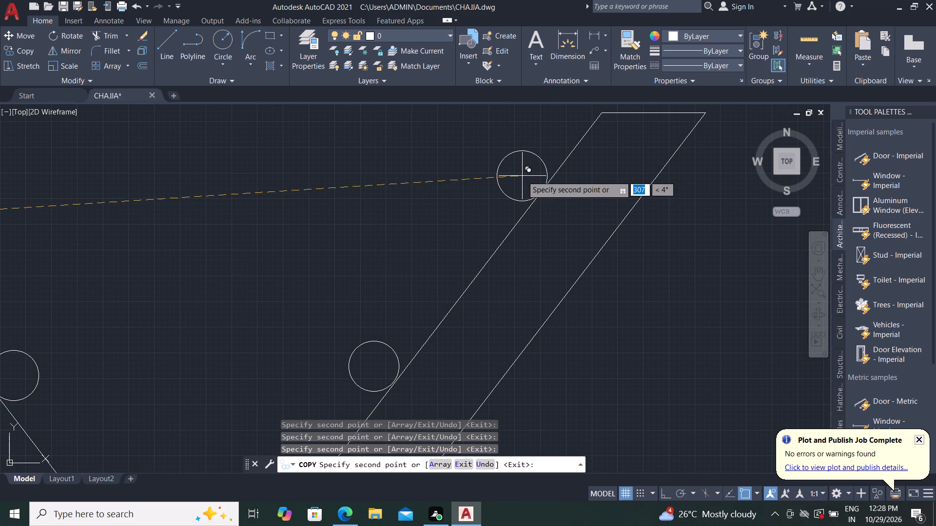
left_click(523, 178)
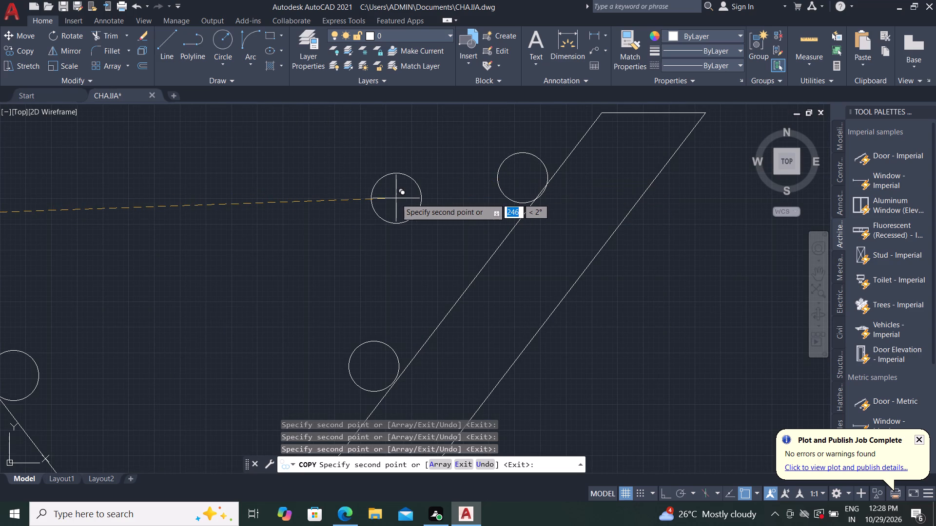
key("Escape")
Move the upper circle on the V head's right arm slightly so that it rests against the arm's inner edge.
type("M")
key("space")
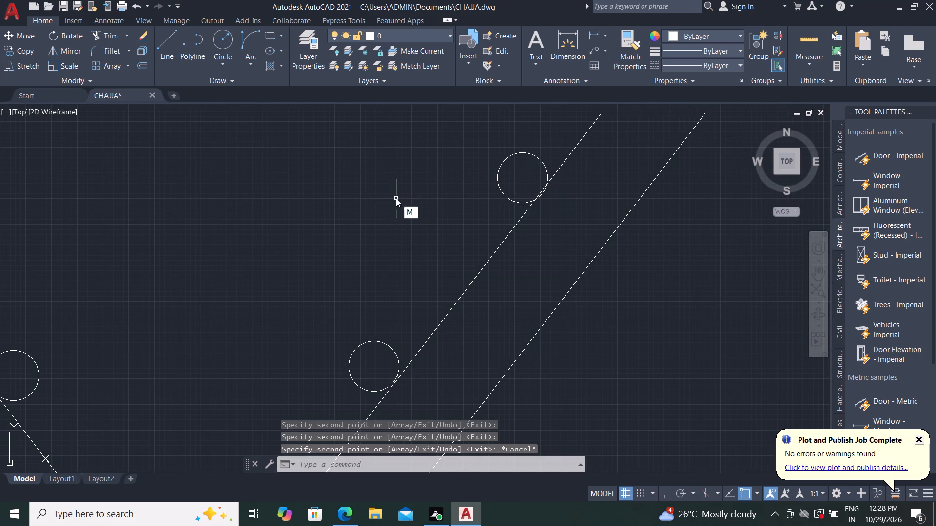
left_click(523, 203)
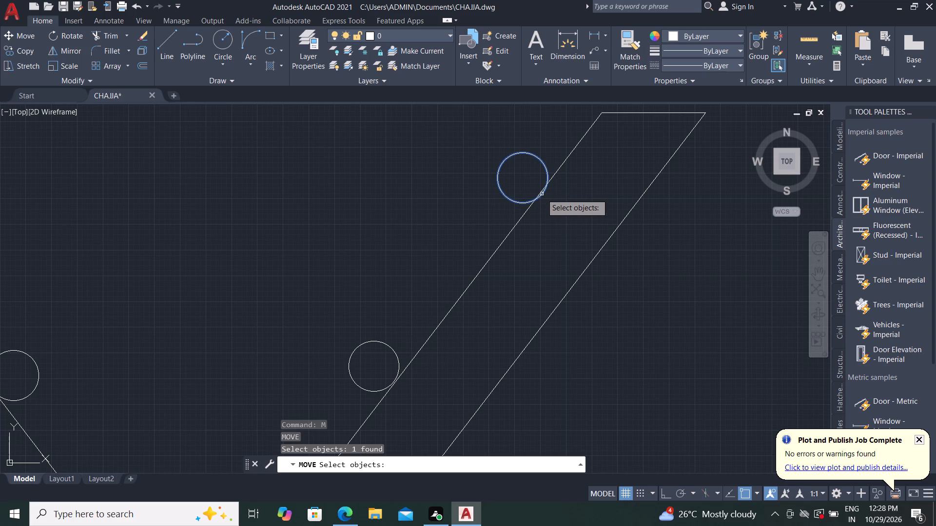
scroll(539, 196, "up", 2)
right_click(536, 196)
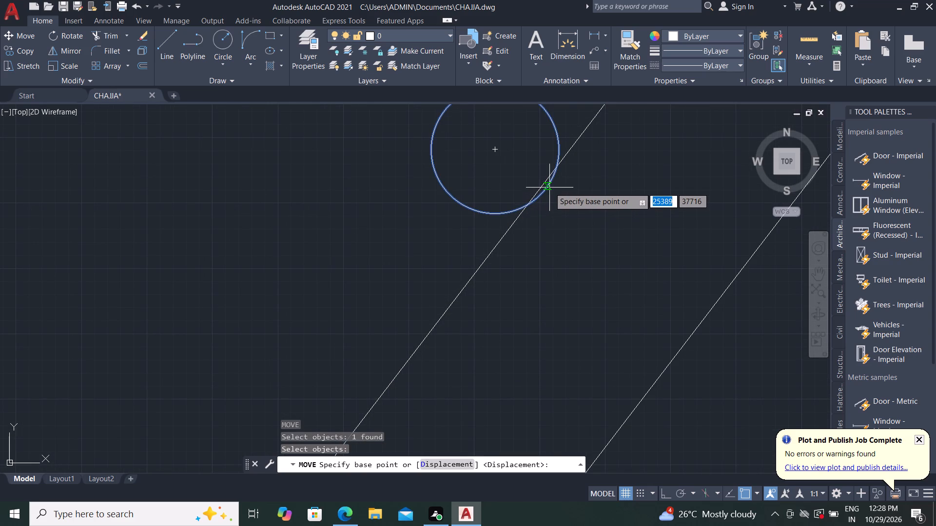
left_click(546, 187)
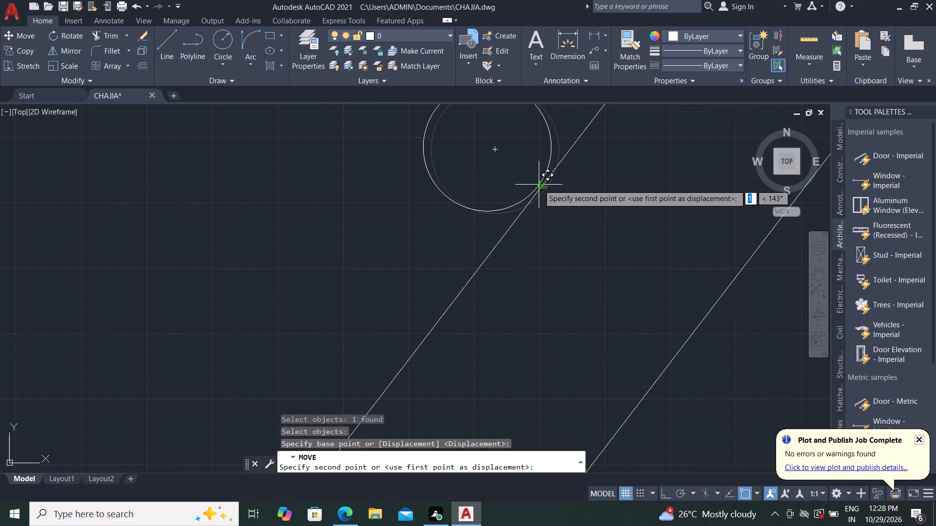
left_click(541, 186)
scroll(583, 195, "down", 2)
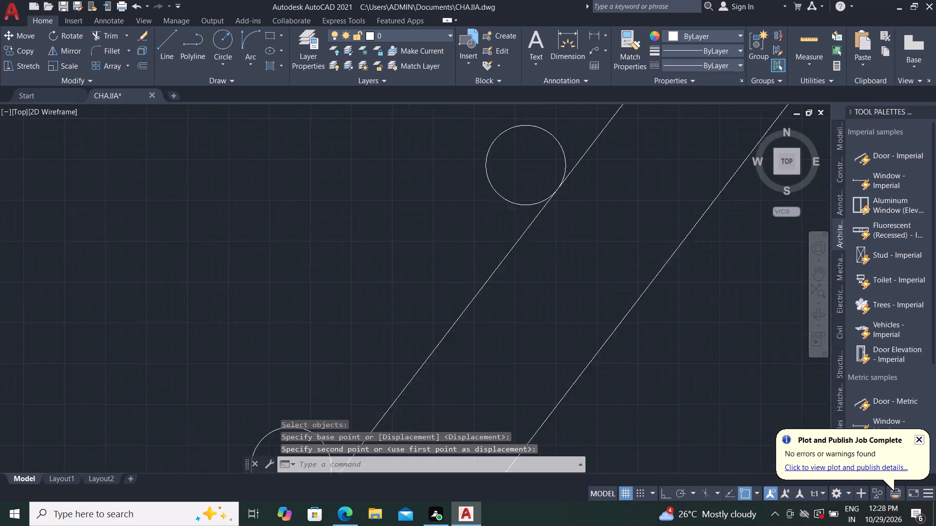
Move the middle circle on the V head's right arm slightly so that it rests against the arm's inner edge.
scroll(419, 386, "up", 3)
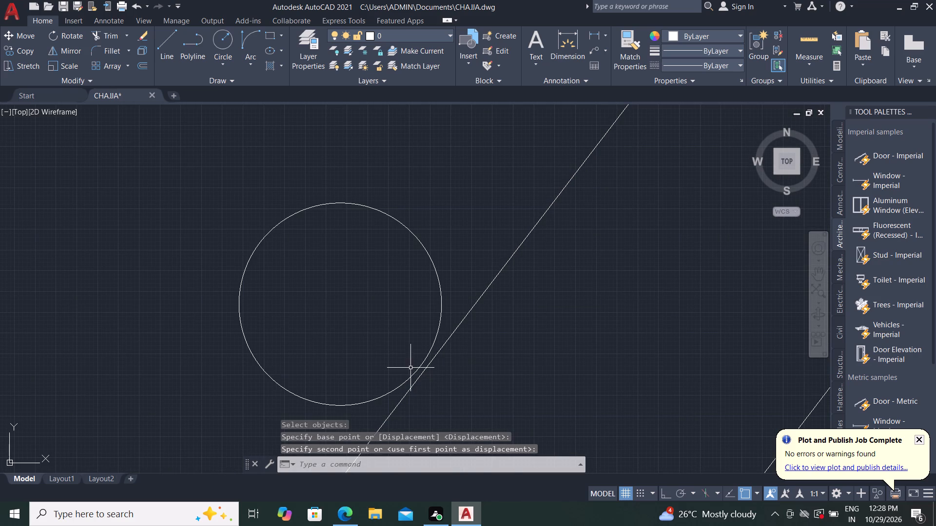
left_click(415, 370)
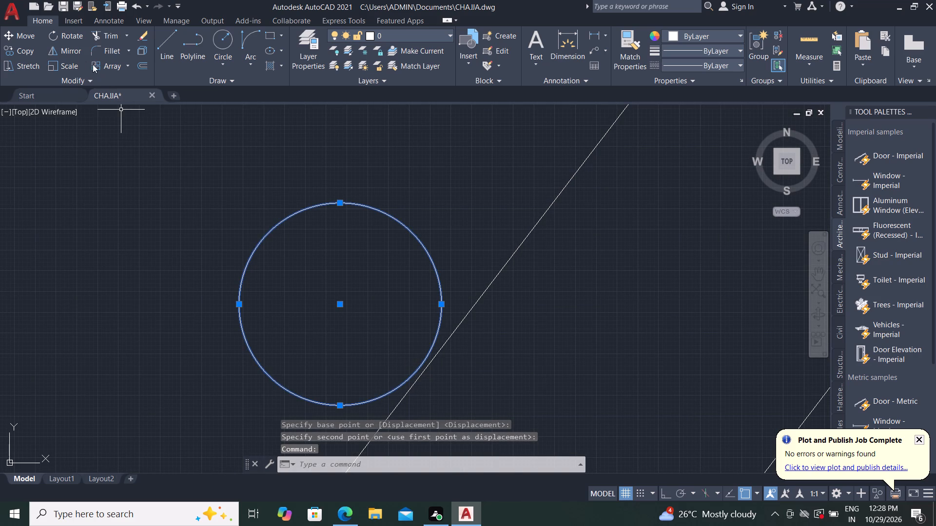
left_click(6, 36)
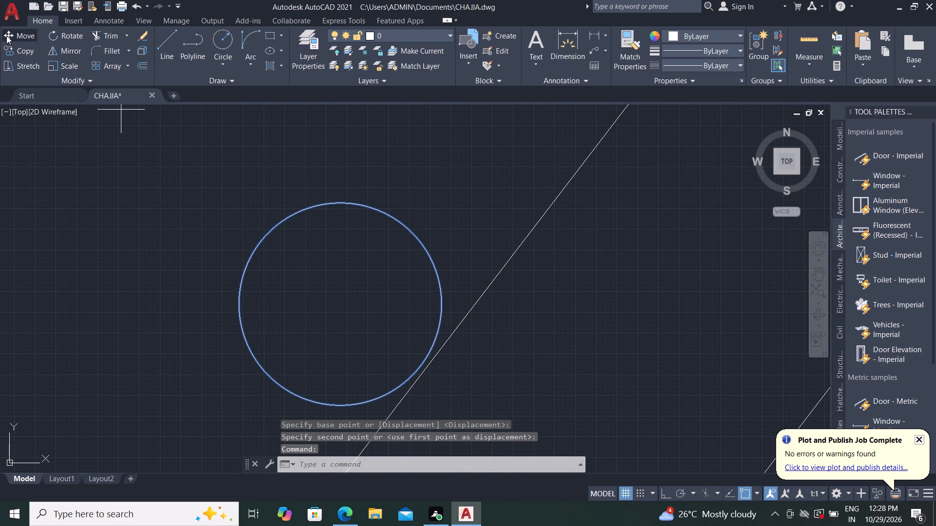
left_click(423, 361)
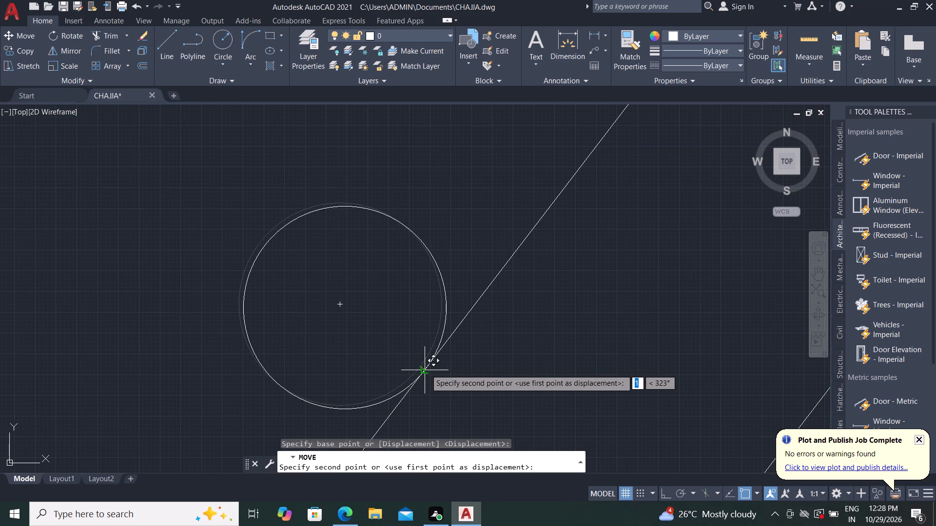
left_click(426, 369)
scroll(550, 338, "down", 4)
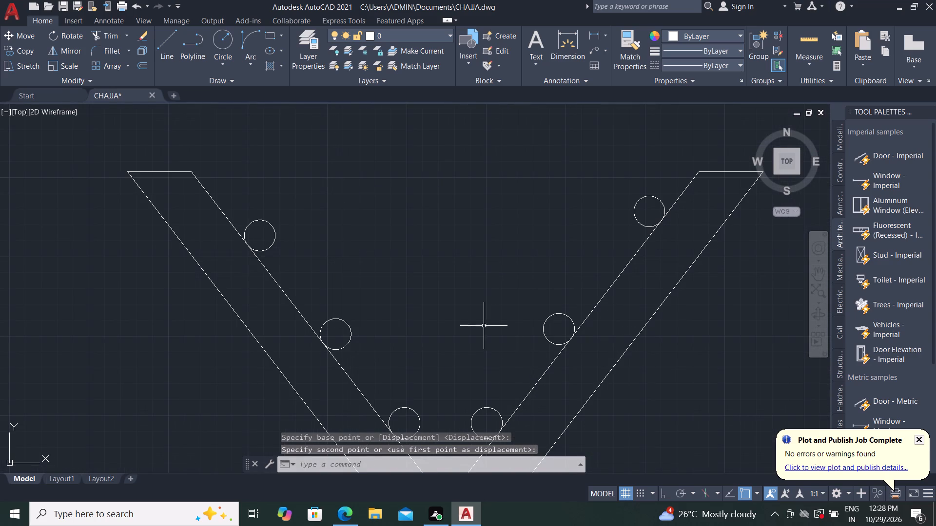
scroll(484, 319, "down", 2)
key("Escape")
key("Escape")
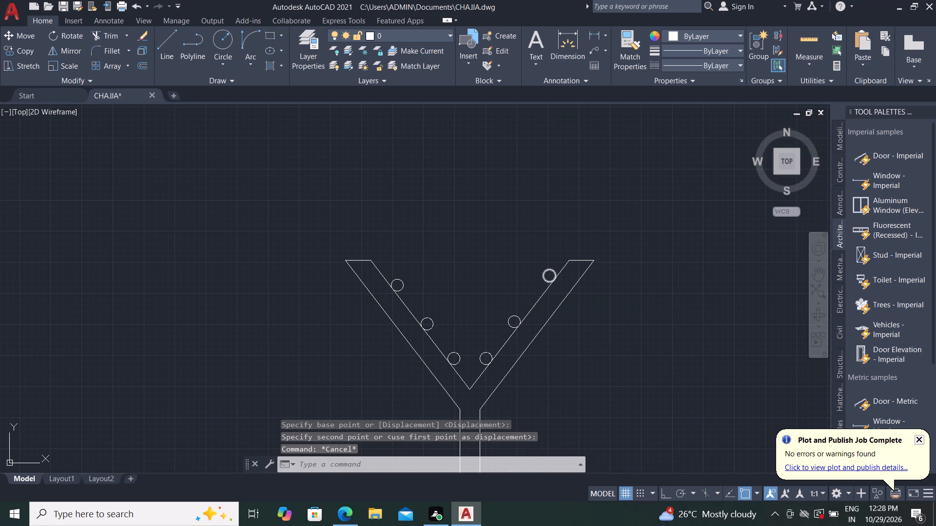
key("Escape")
Hatch all six small circles along the V head's arms with the Solid pattern in colour 0,0,0.
type("H")
key("space")
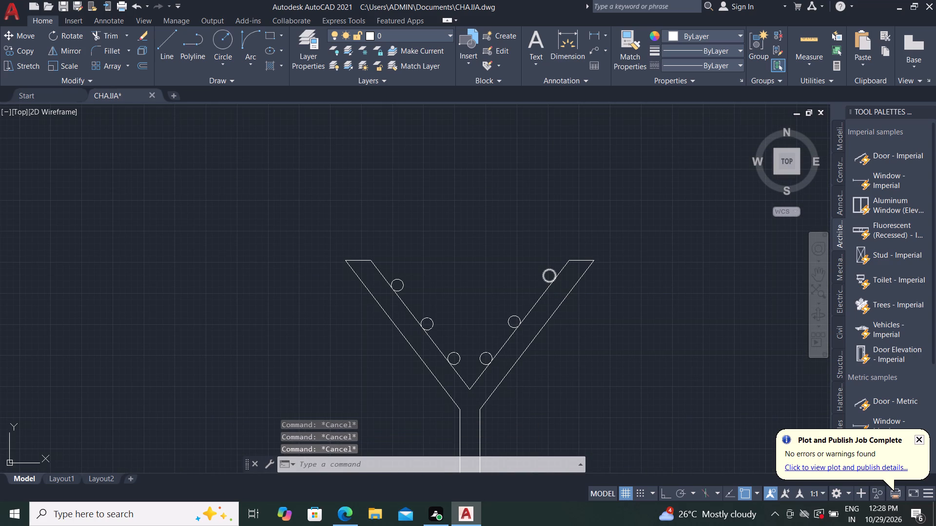
left_click(548, 274)
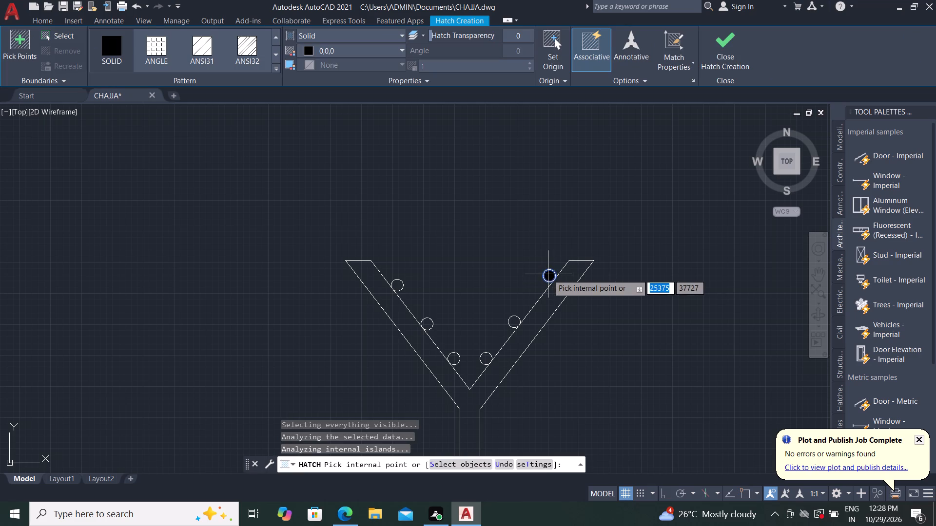
left_click(517, 321)
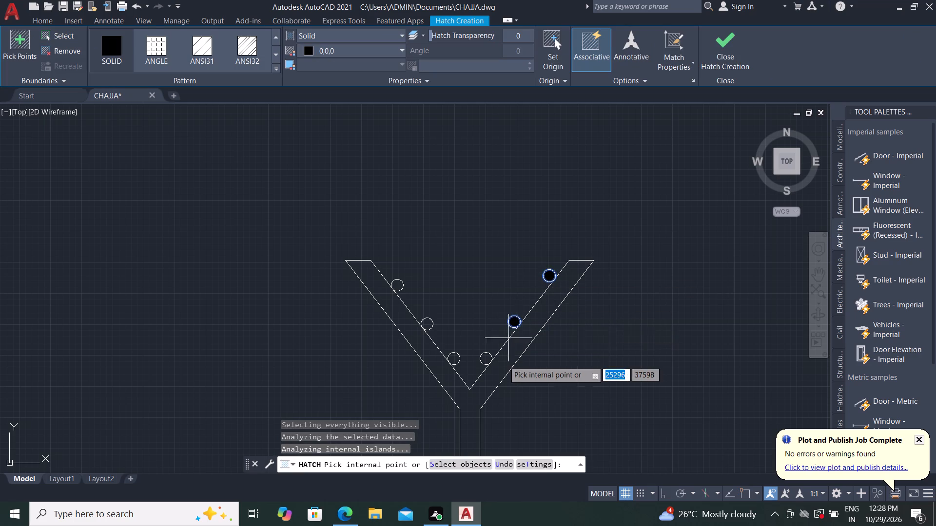
left_click(488, 358)
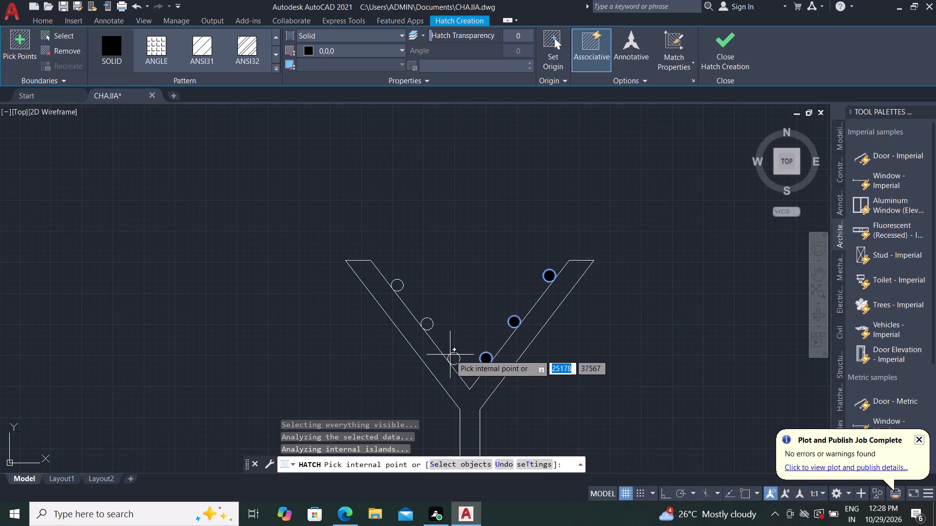
left_click(451, 356)
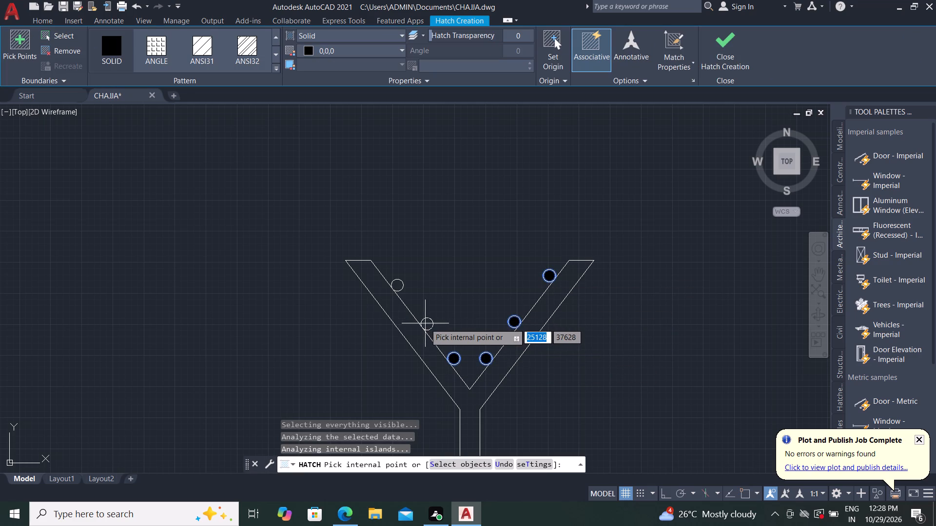
left_click(425, 323)
left_click(399, 284)
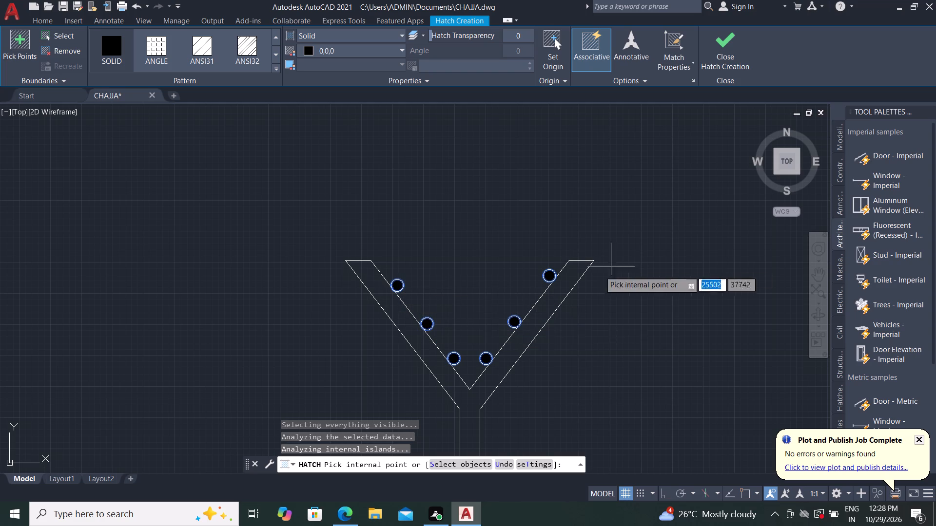
scroll(572, 250, "down", 2)
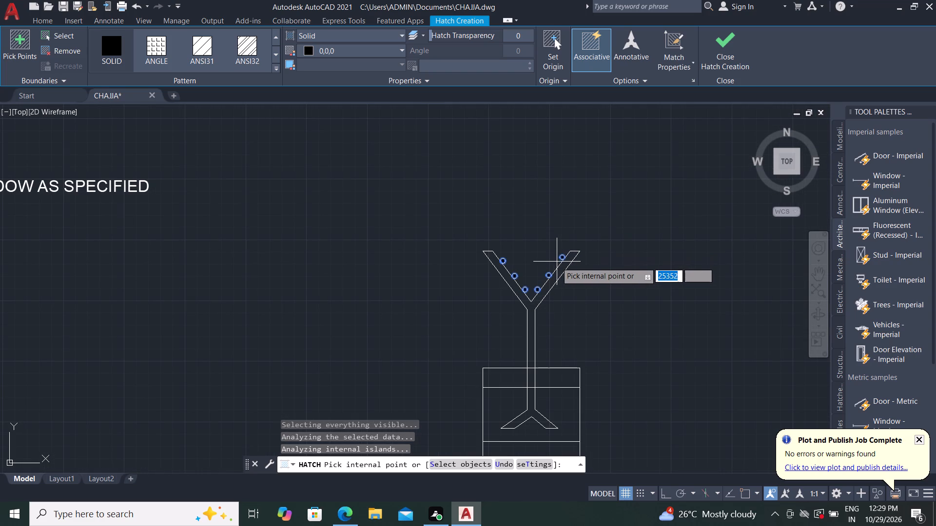
scroll(556, 243, "down", 1)
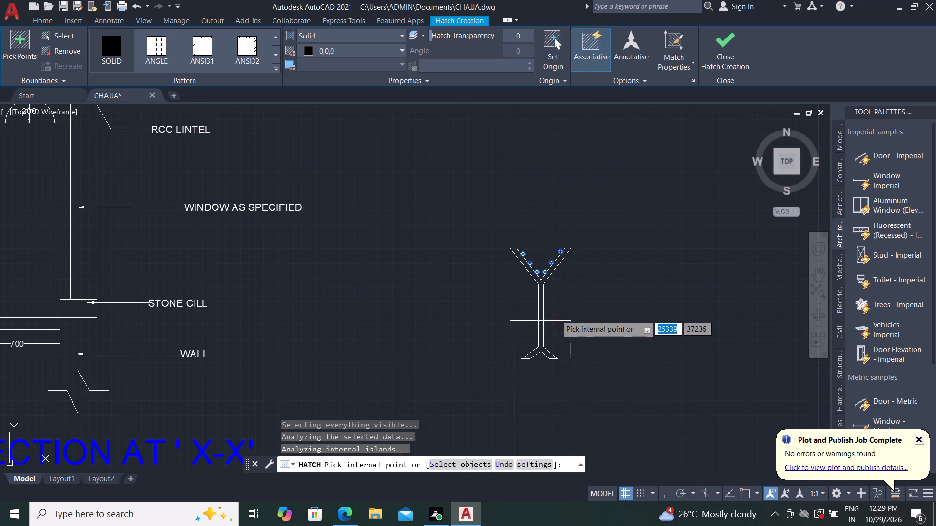
scroll(540, 370, "up", 3)
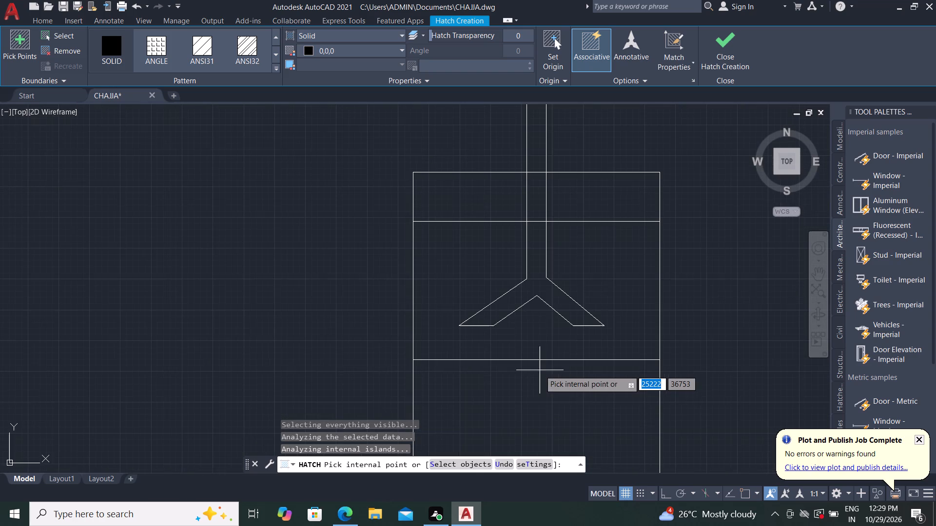
key("Escape")
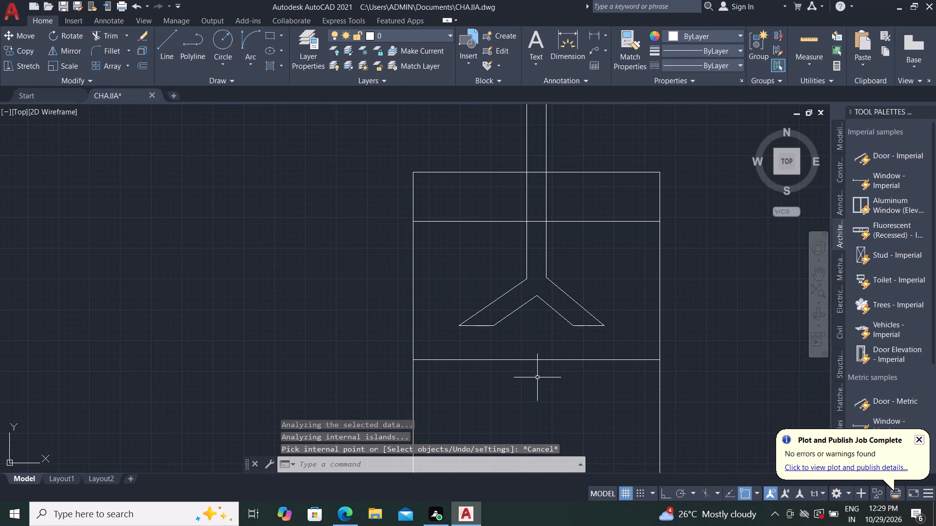
key("Escape")
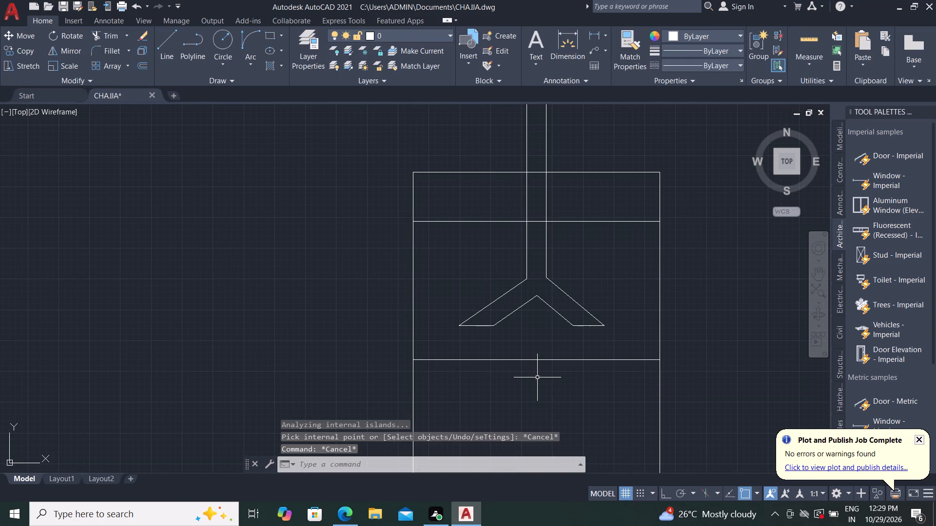
key("Escape")
key("Escape")
Offset both vertical sides of the block around the splayed footing outward by 20.
type("O")
key("space")
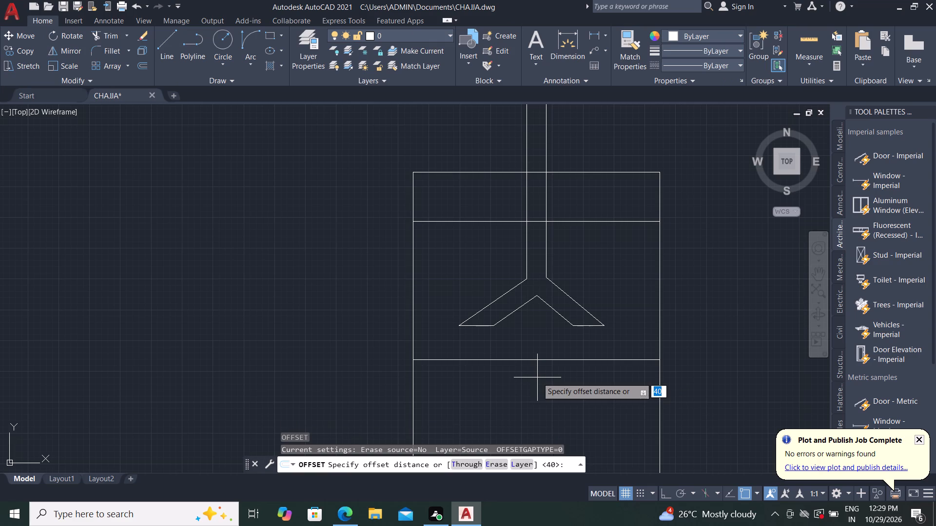
key("2")
key("0")
key("space")
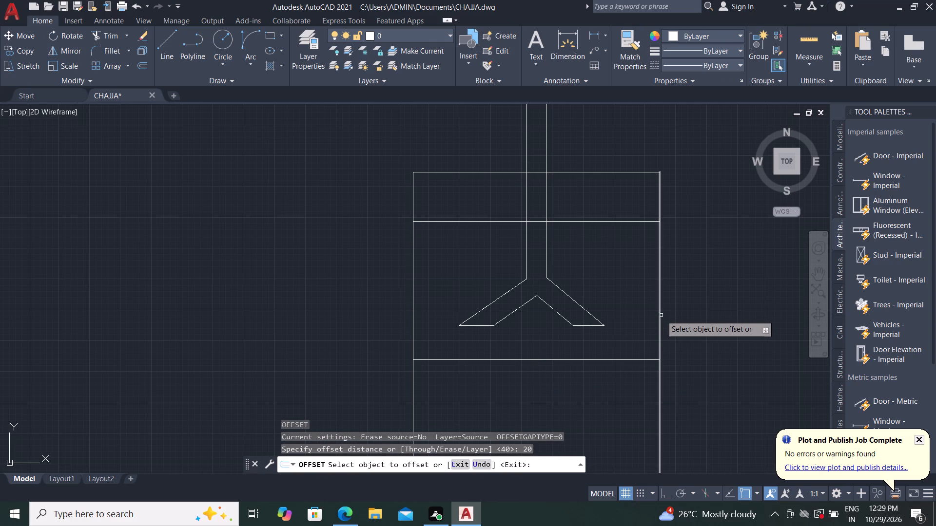
left_click(660, 314)
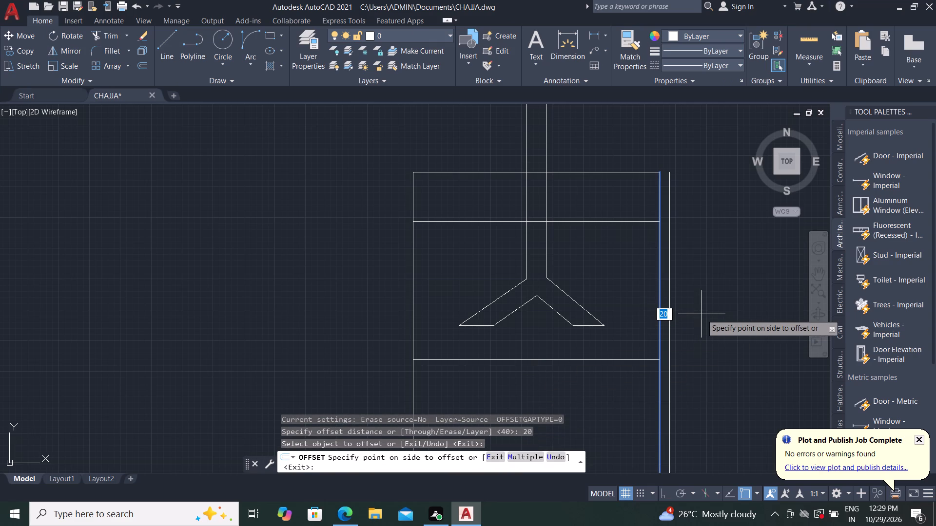
left_click(702, 314)
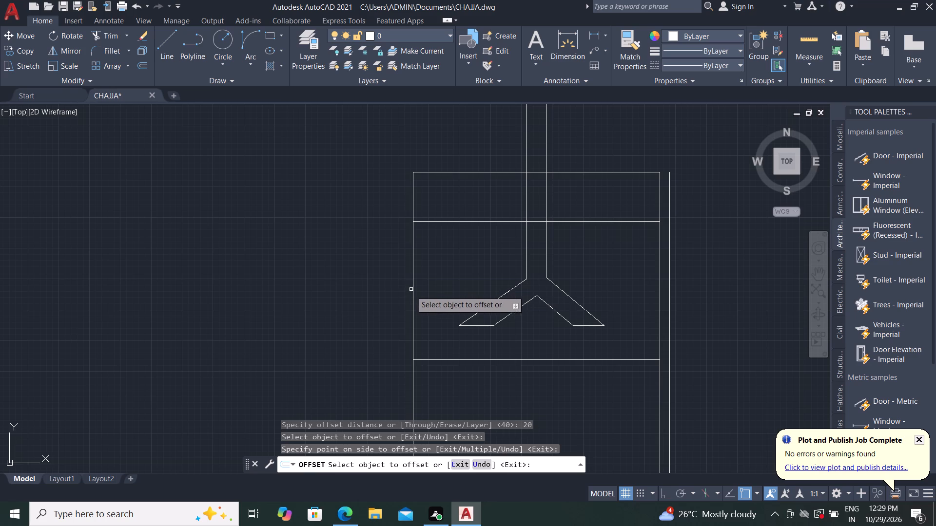
left_click(413, 295)
left_click(336, 275)
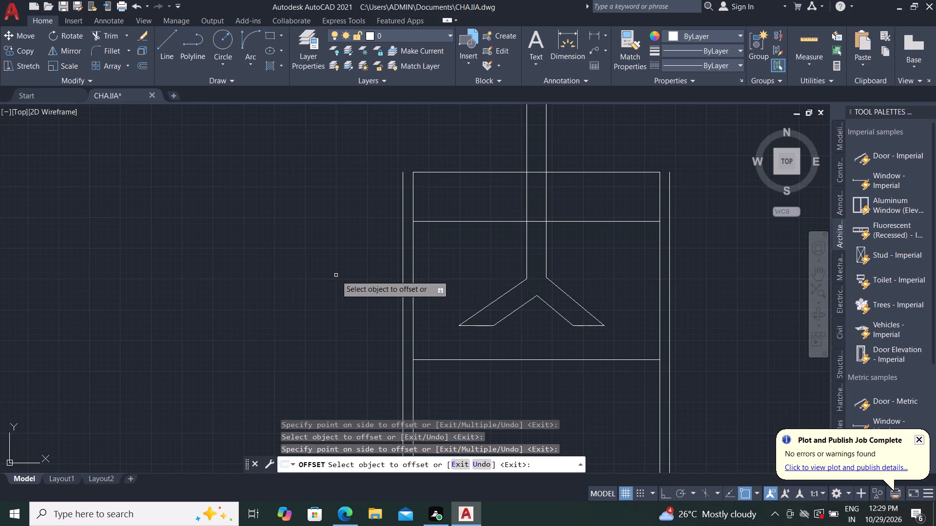
key("Escape")
Extend the horizontal level line just below the splayed footing at both ends to the new offset sides.
type("EX")
key("space")
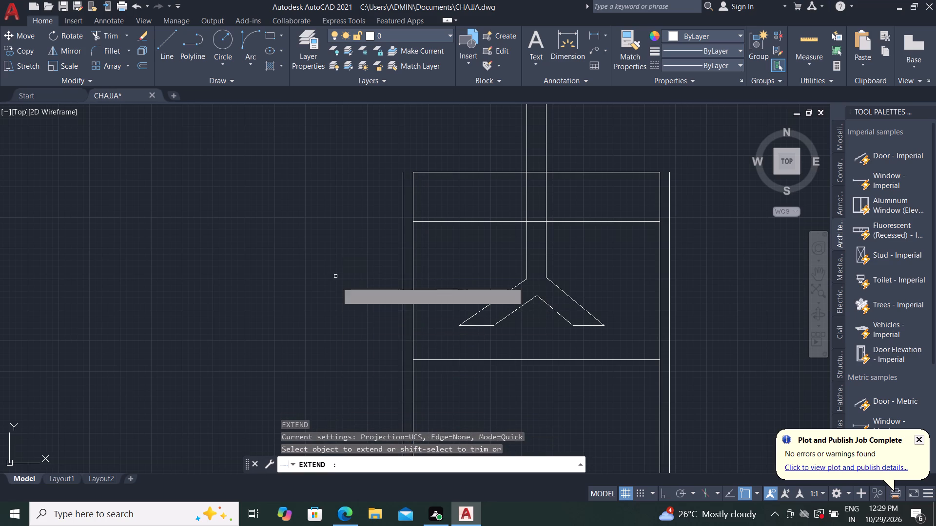
left_click(433, 360)
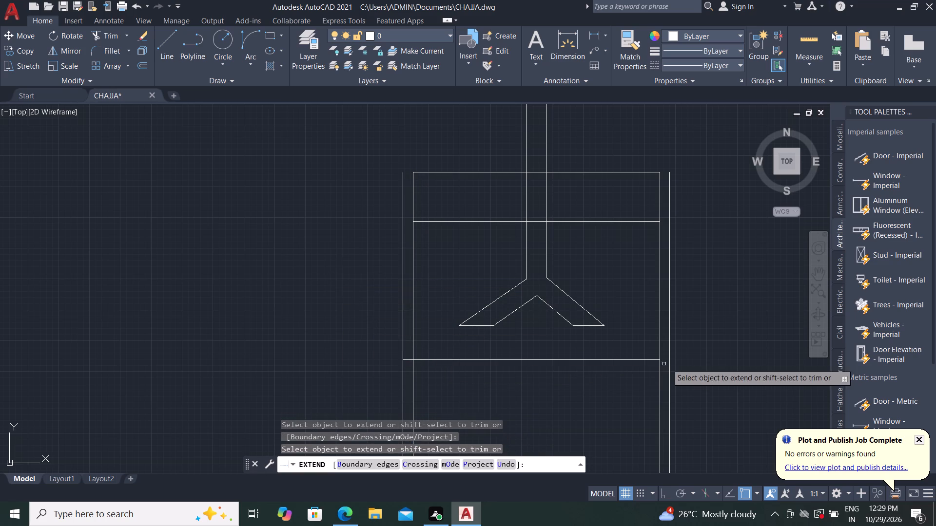
left_click(656, 360)
key("Escape")
Trim away both offset sides below the level line under the splayed footing.
scroll(649, 308, "down", 1)
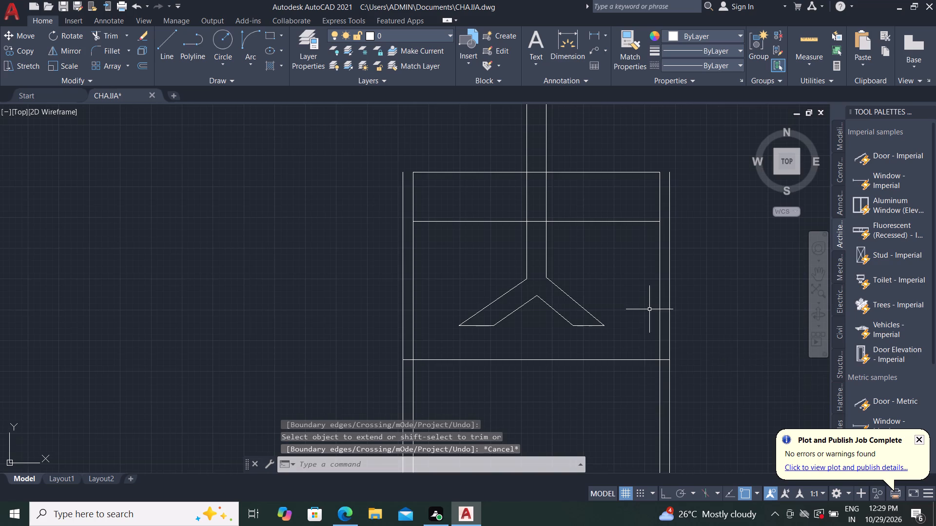
type("TR")
key("space")
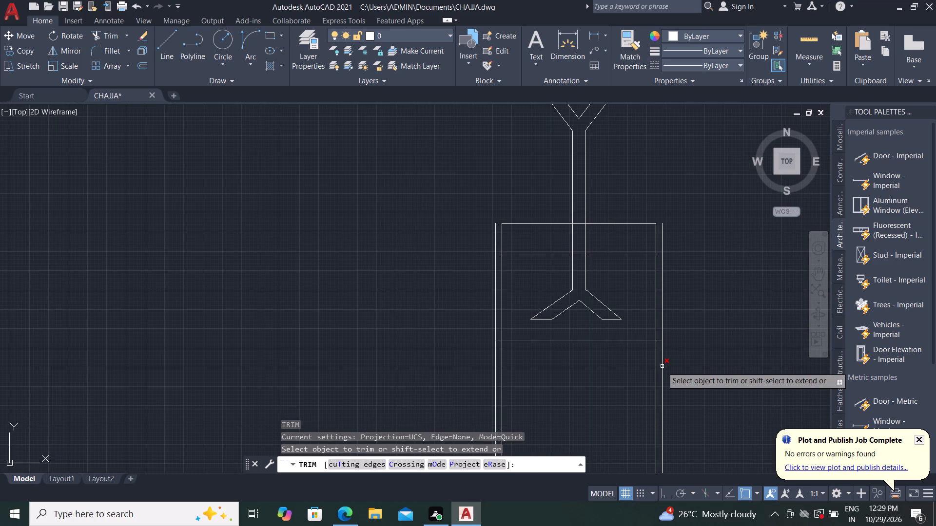
left_click(662, 367)
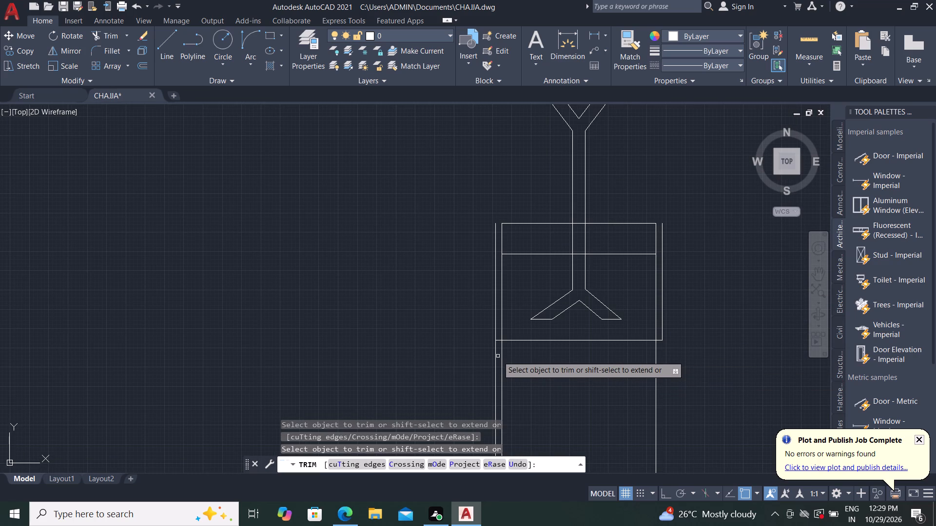
left_click(496, 353)
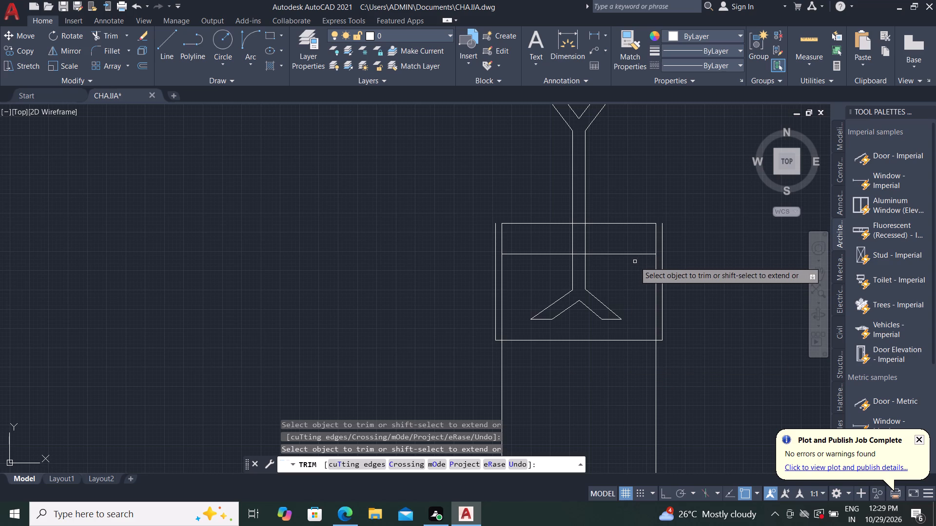
key("Escape")
Extend the horizontal level line above the splayed footing at both ends to the 20-offset sides.
key("e")
key("x")
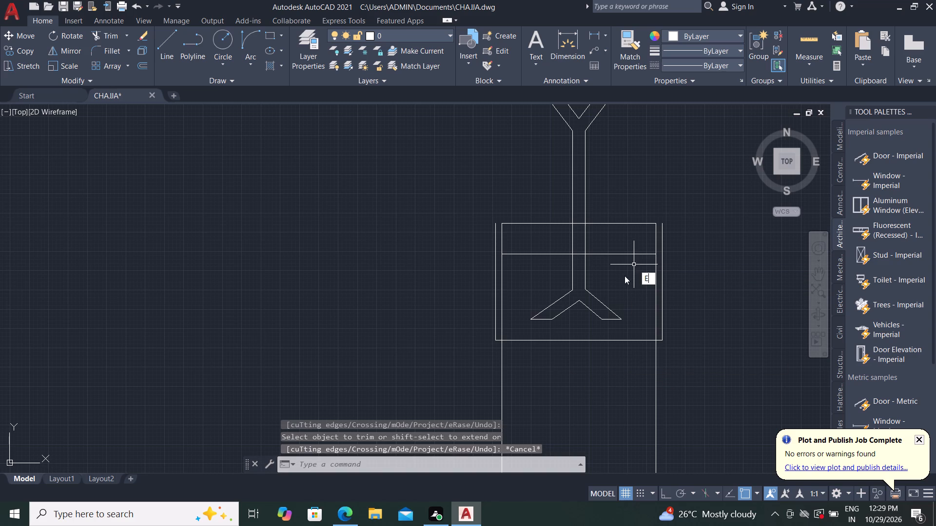
key("space")
left_click(645, 255)
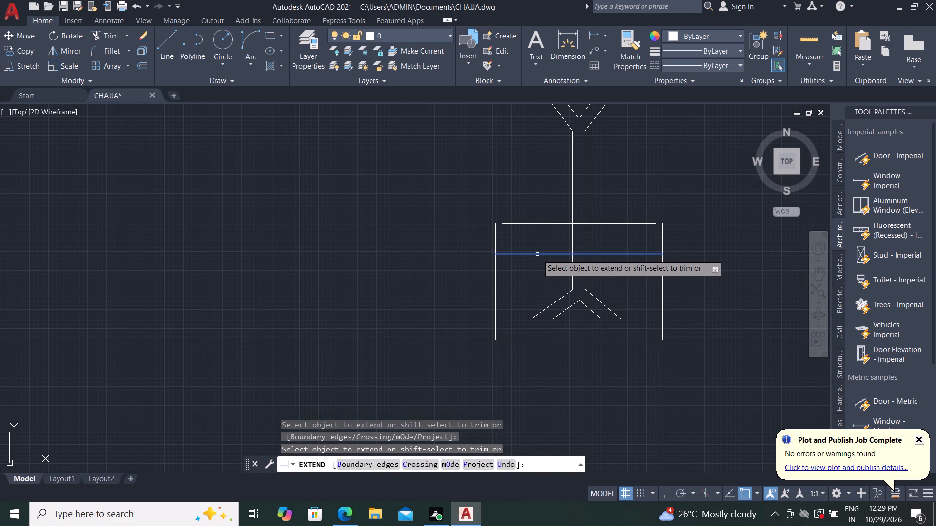
left_click(537, 254)
key("Escape")
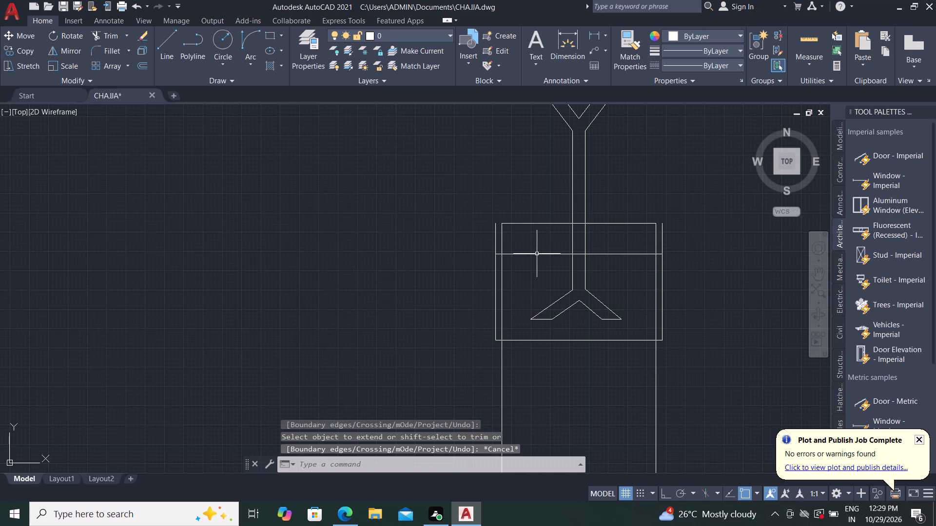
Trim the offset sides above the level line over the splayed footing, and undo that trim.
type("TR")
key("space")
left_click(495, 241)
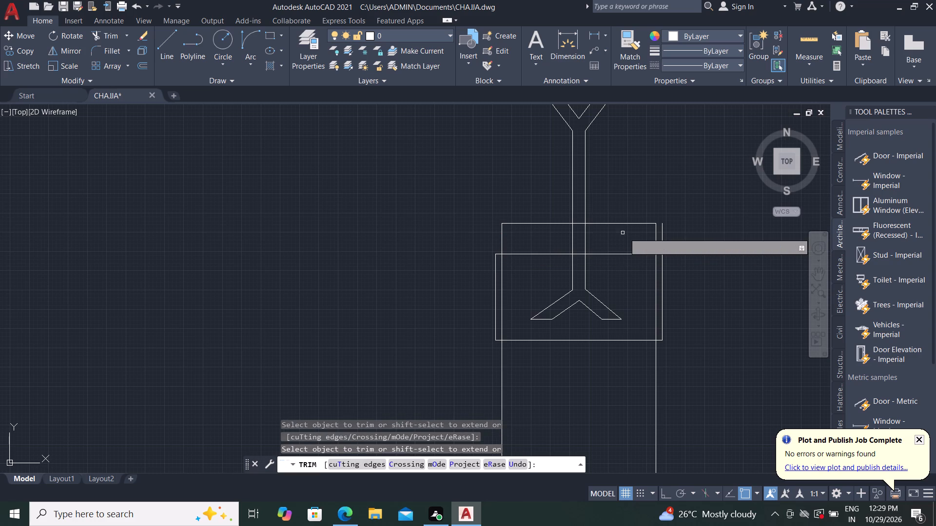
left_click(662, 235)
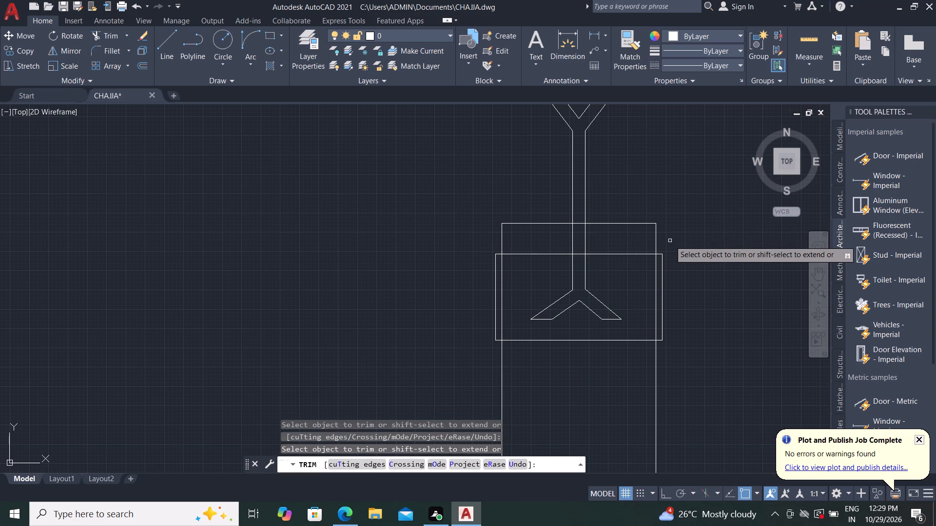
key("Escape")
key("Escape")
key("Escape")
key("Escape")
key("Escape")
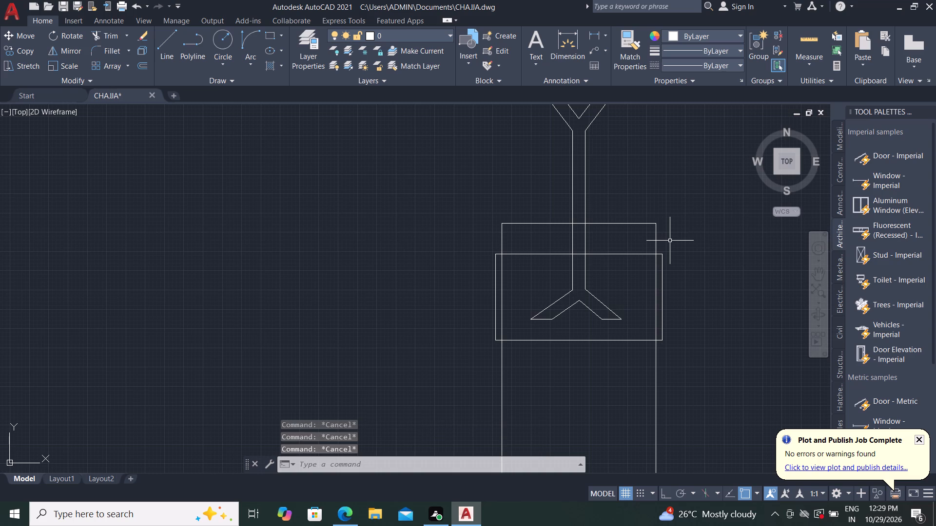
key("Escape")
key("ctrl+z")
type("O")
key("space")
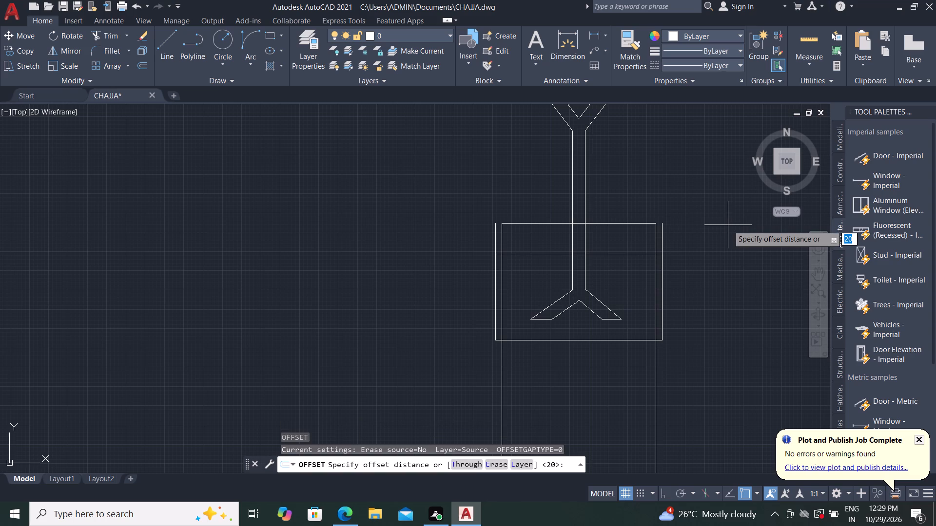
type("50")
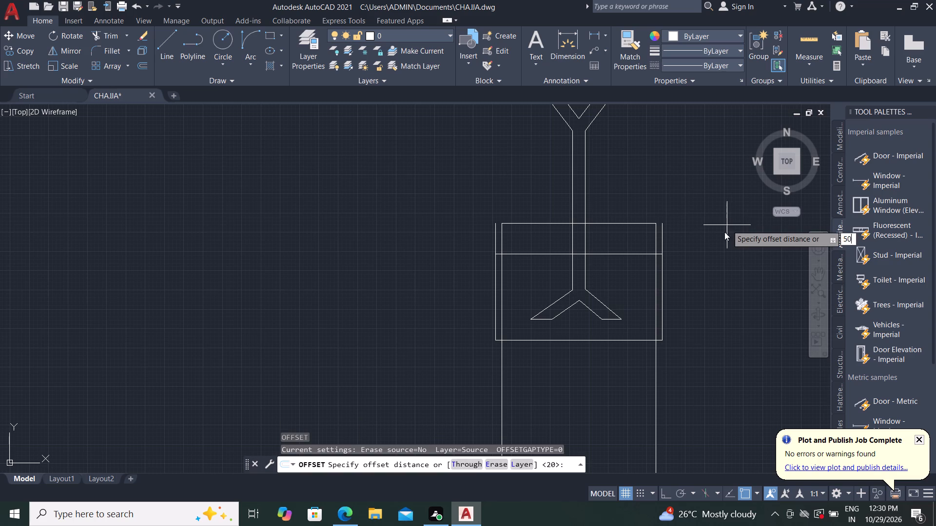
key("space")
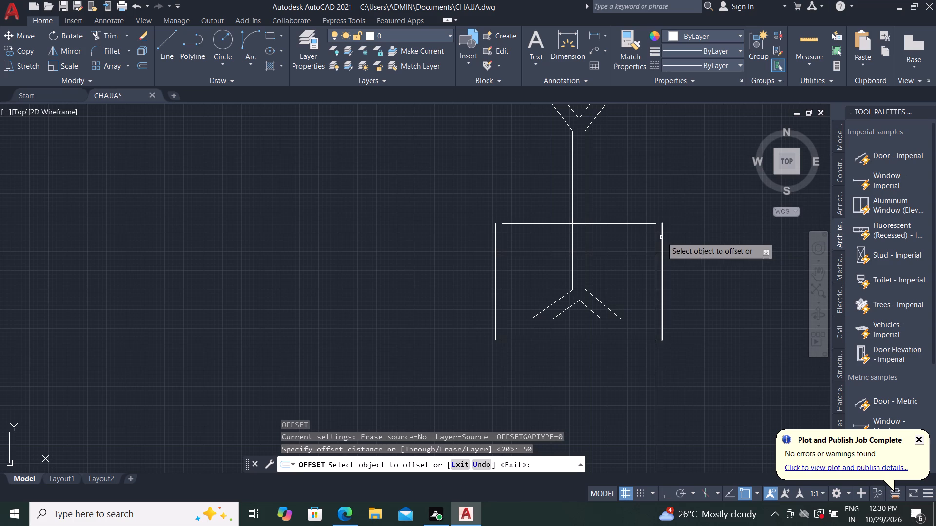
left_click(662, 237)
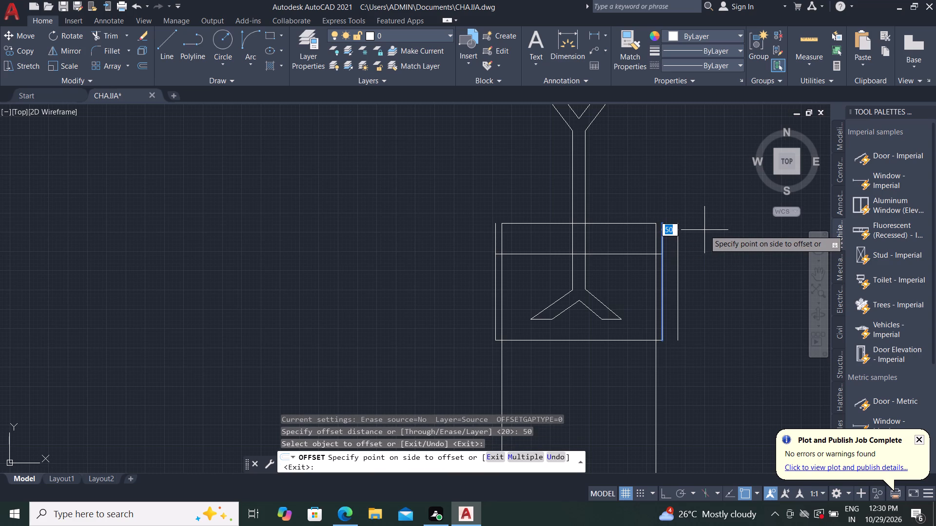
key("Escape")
Offset the two outer vertical sides around the splayed footing outward by 40.
key("o")
key("space")
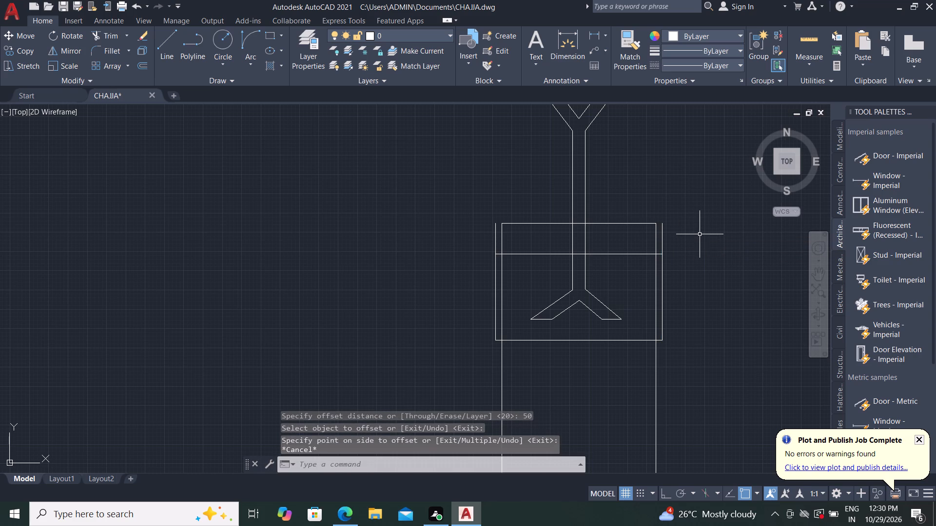
type("40")
key("space")
left_click(663, 244)
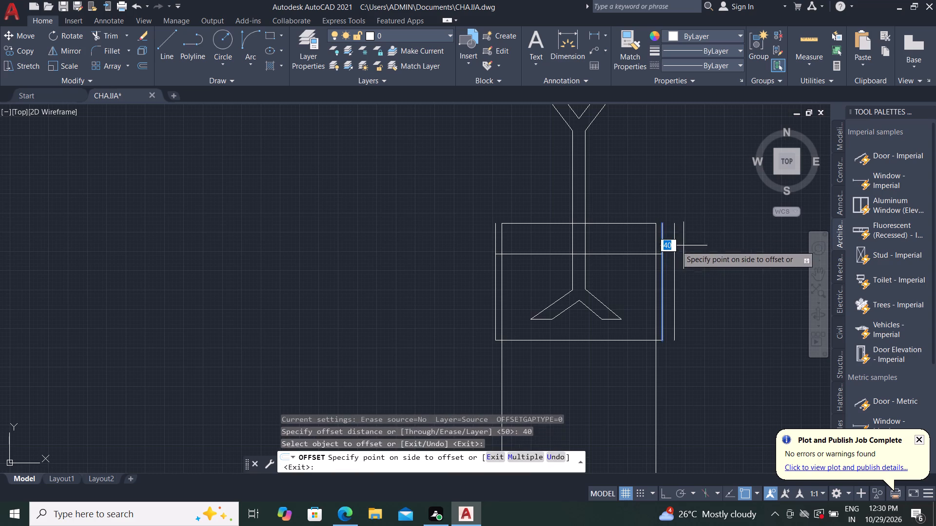
left_click(697, 244)
left_click(495, 237)
left_click(456, 242)
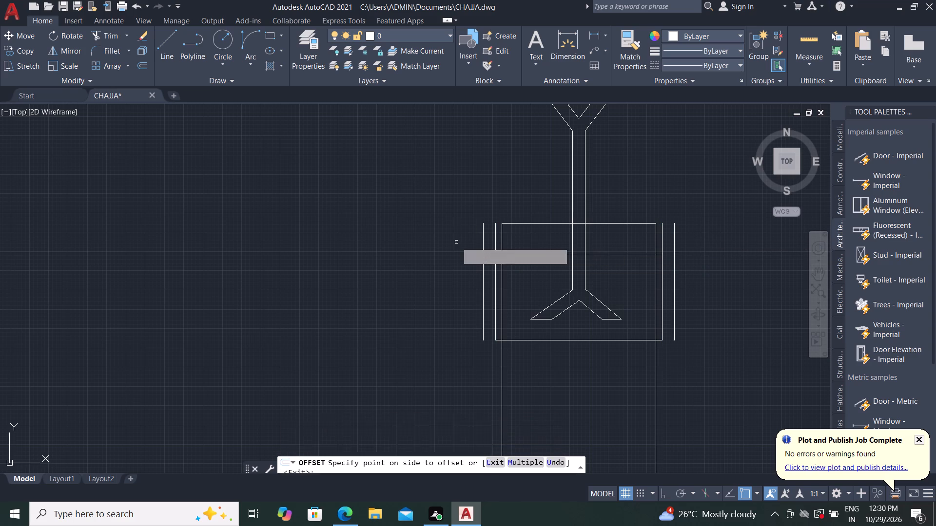
key("Escape")
Extend the level line above the splayed footing at both ends to the new 40-offset sides.
type("EX")
key("space")
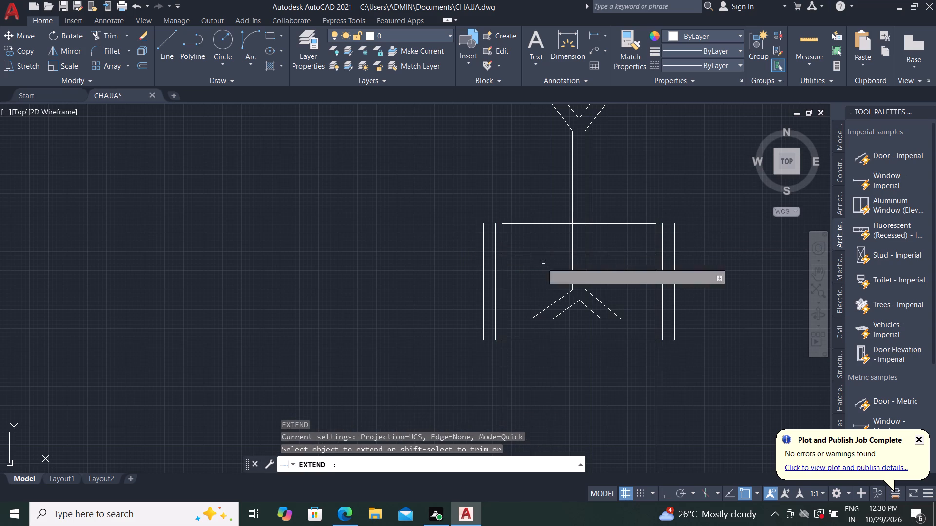
left_click(508, 255)
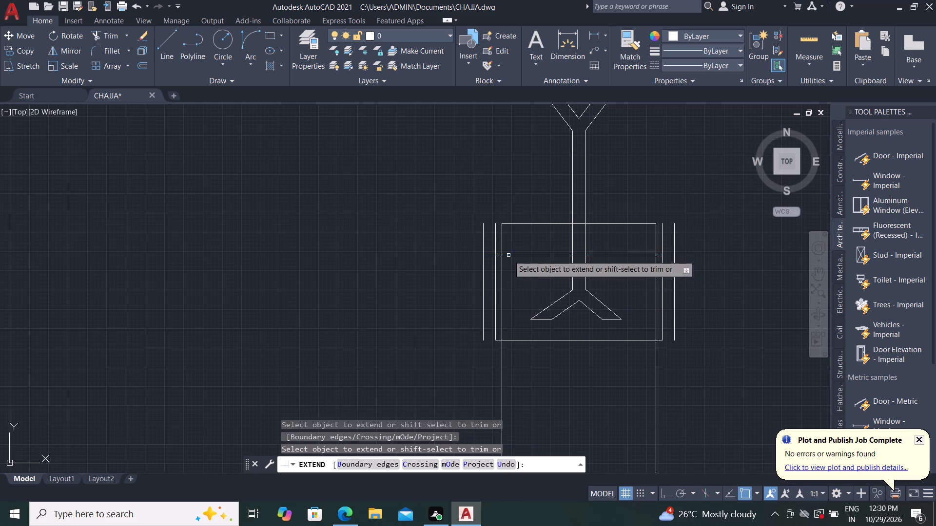
left_click(646, 255)
key("Escape")
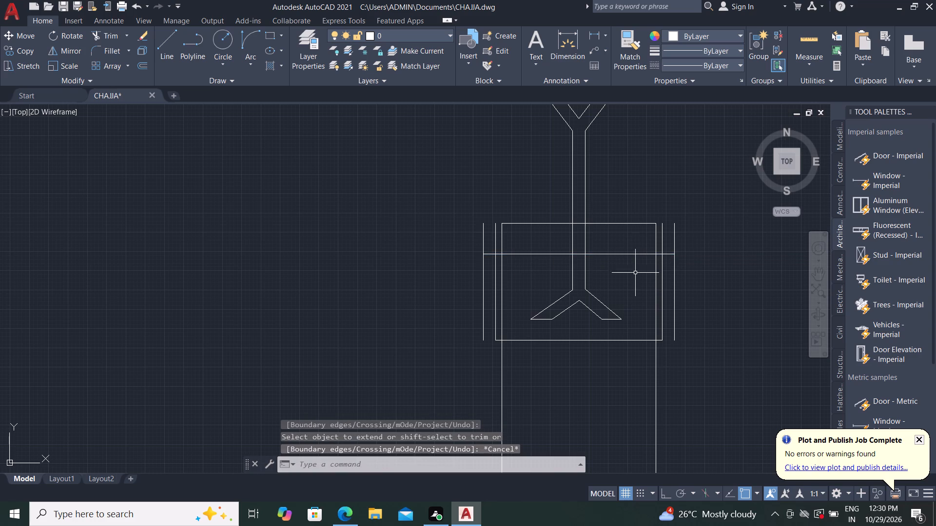
Trim the 40-offset sides below the level line, and the 20-offset sides and inner box sides above it.
type("TR")
key("space")
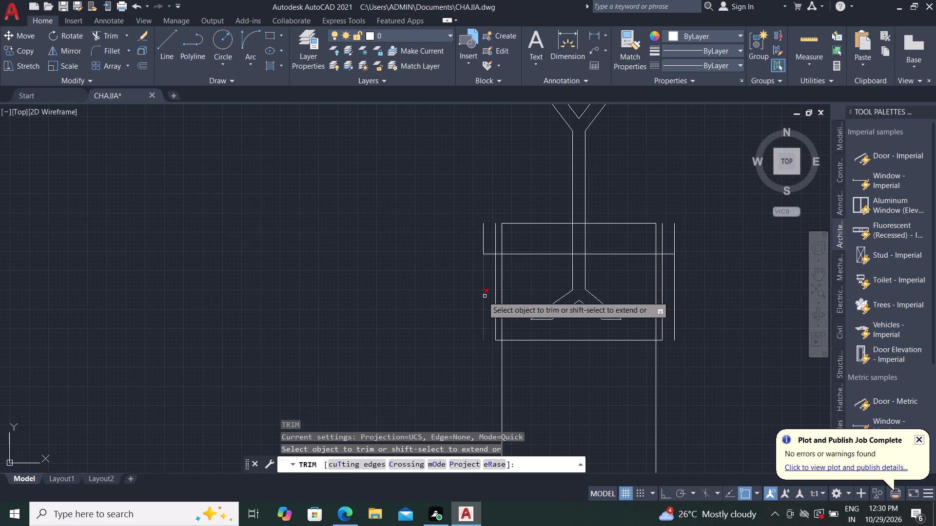
left_click(482, 295)
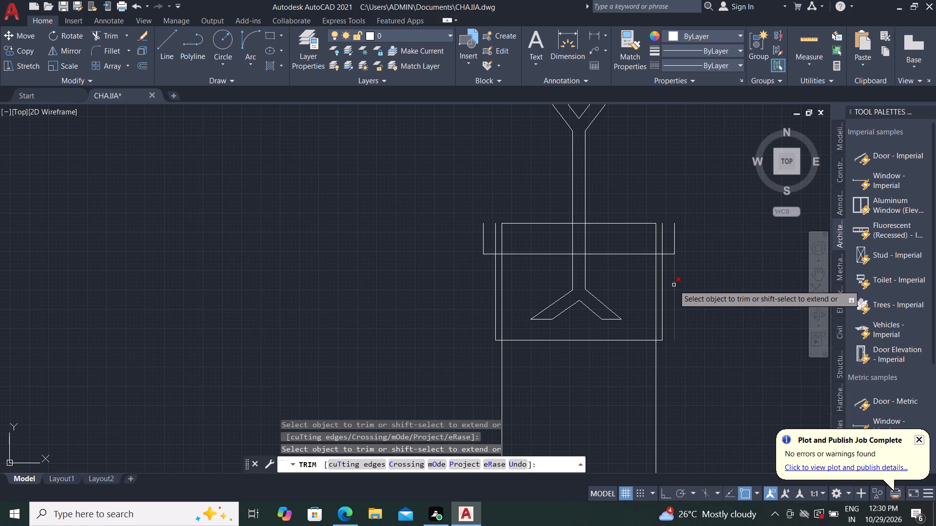
left_click(674, 285)
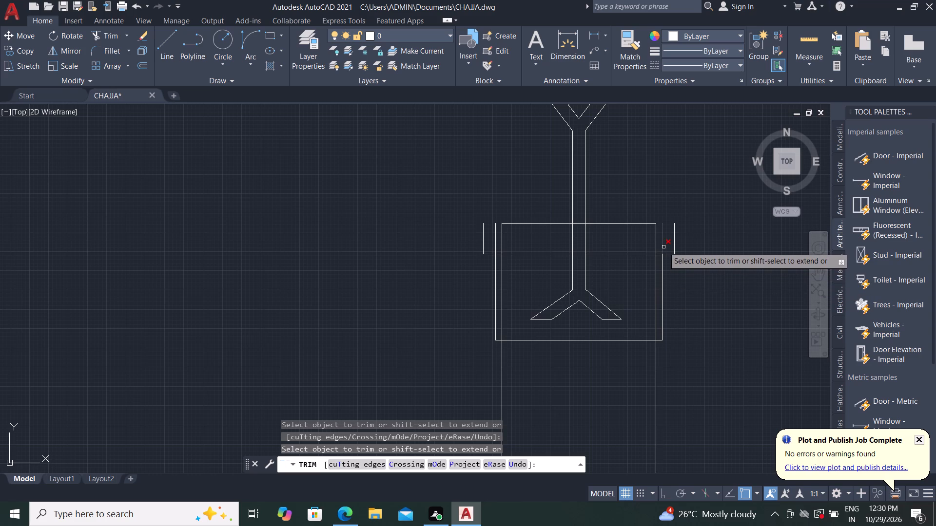
left_click(663, 246)
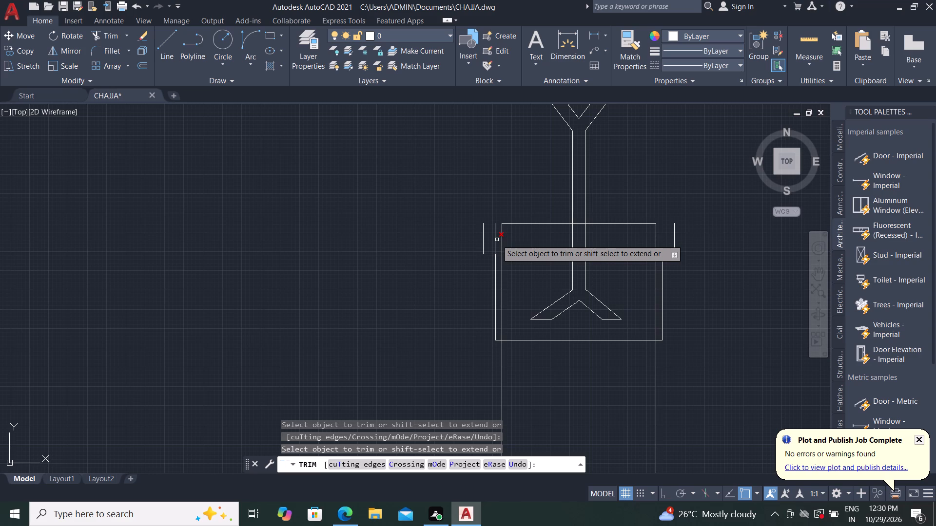
left_click(497, 240)
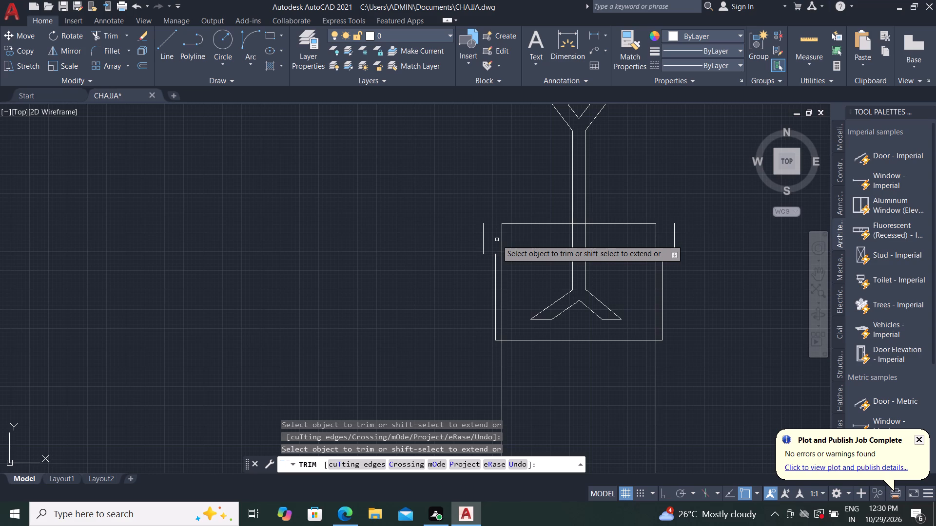
left_click(503, 240)
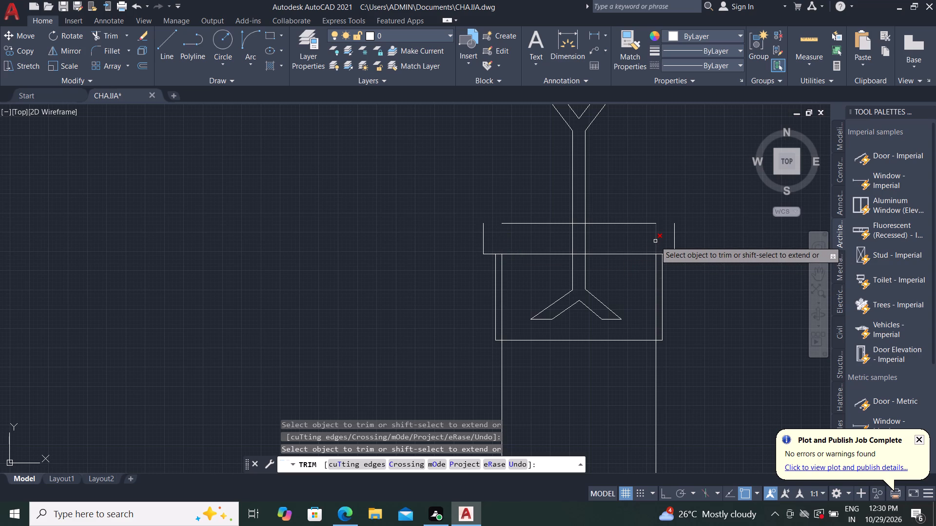
left_click(655, 241)
key("Escape")
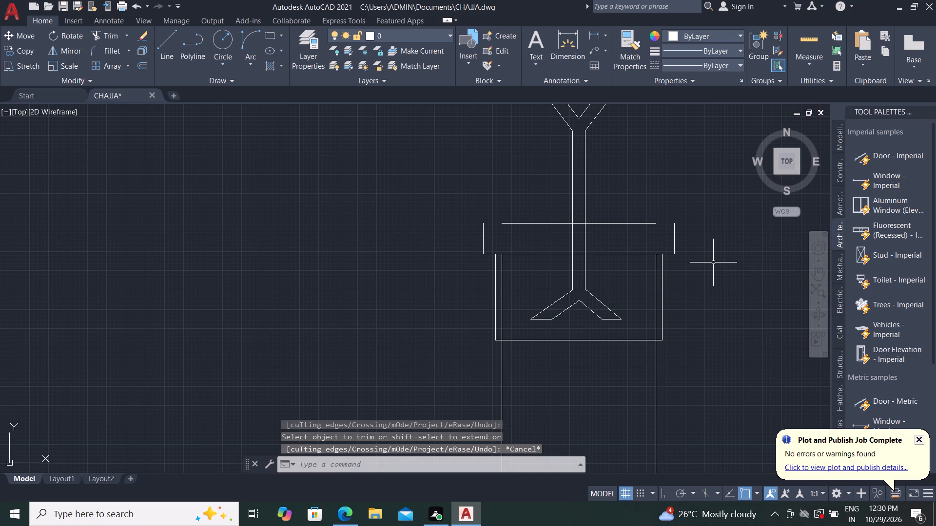
Offset the top horizontal line above the splayed footing downward by 50.
key("o")
key("space")
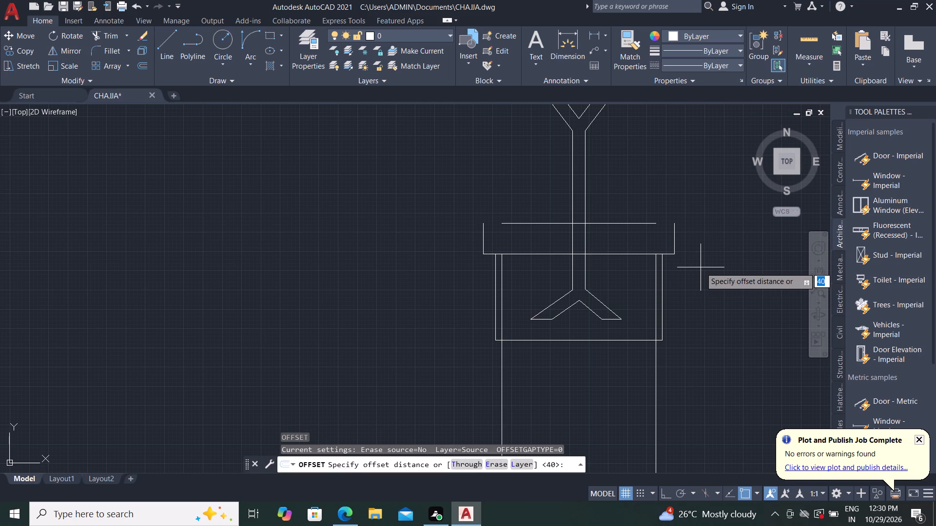
key("5")
key("0")
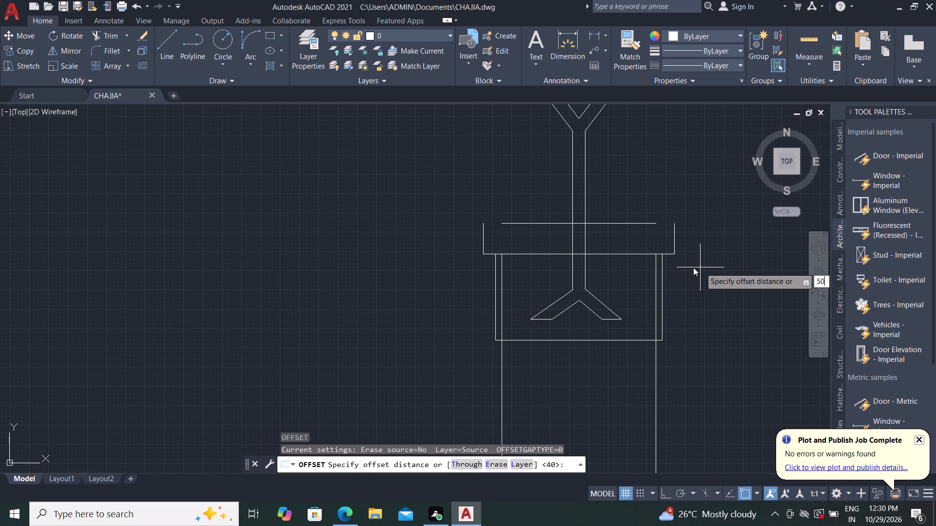
key("space")
left_click(650, 223)
left_click(653, 242)
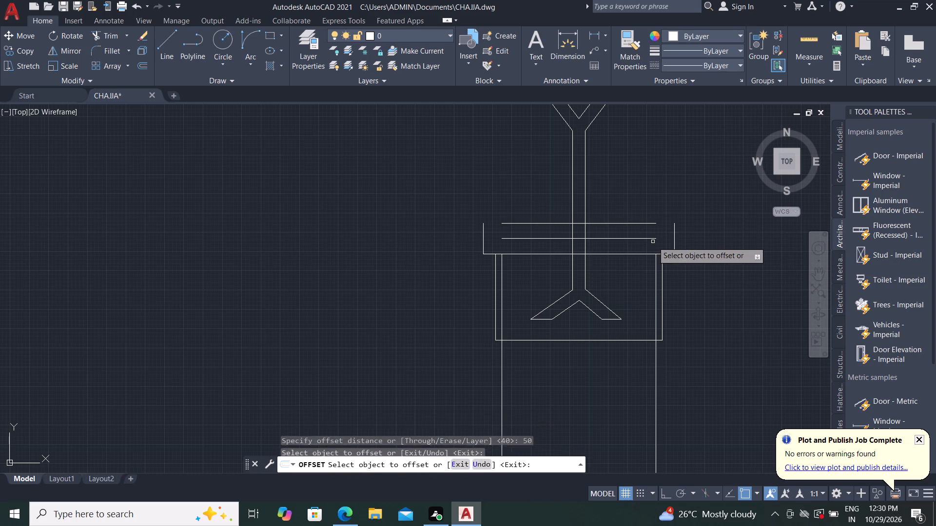
key("Escape")
Extend the 50-offset line at both ends to the outermost short vertical sides.
key("r")
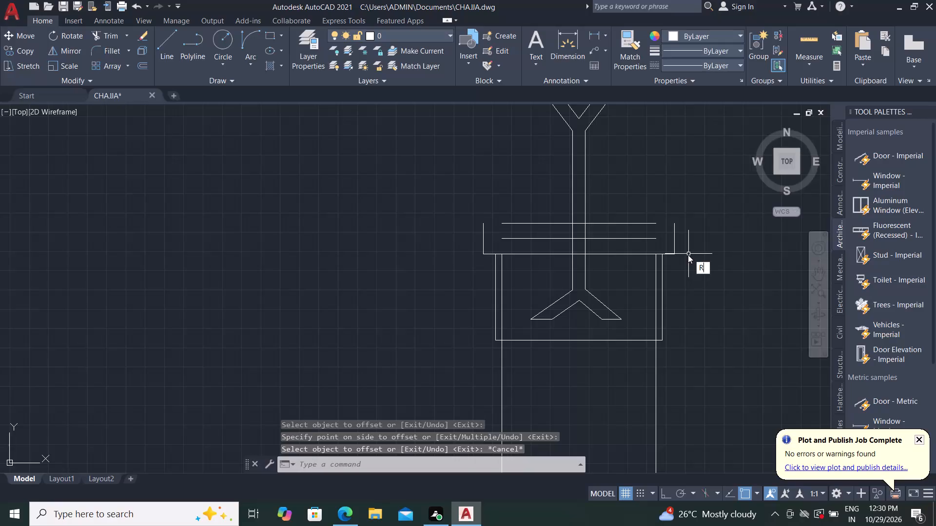
key("Escape")
key("e")
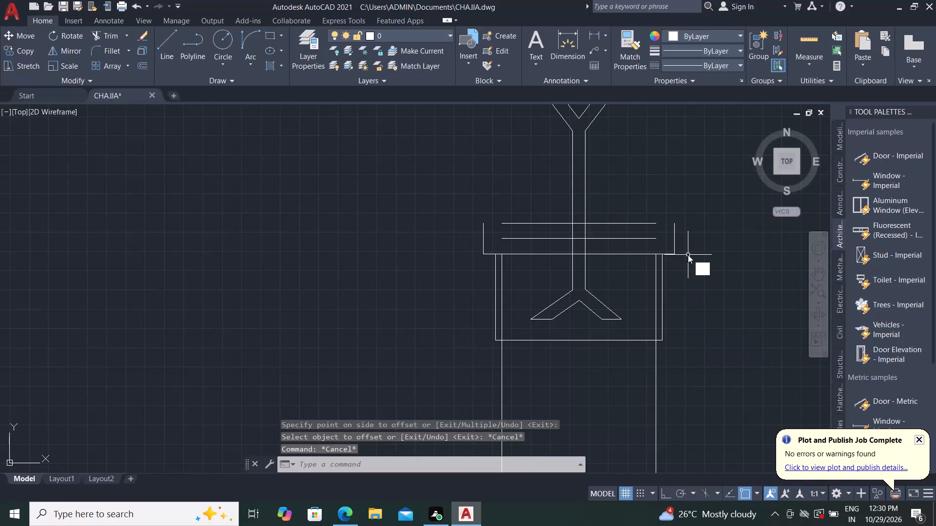
key("x")
key("space")
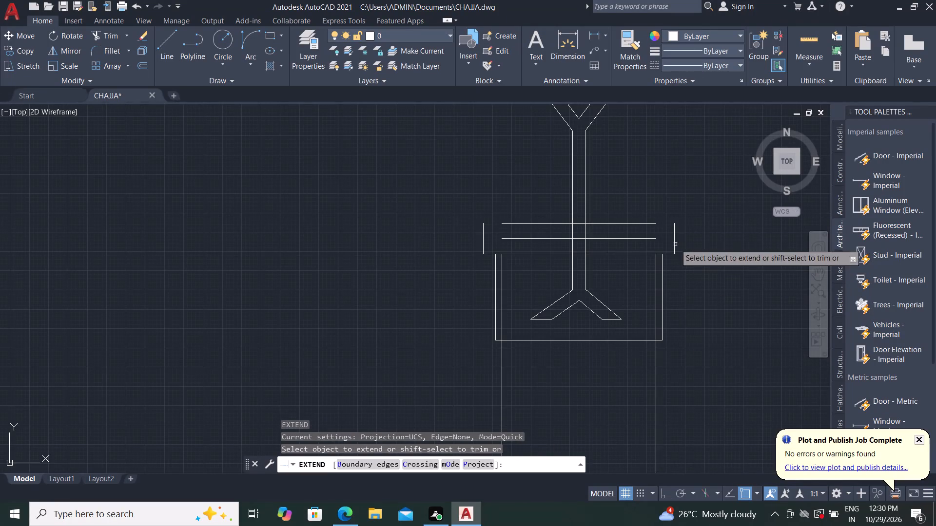
left_click(654, 237)
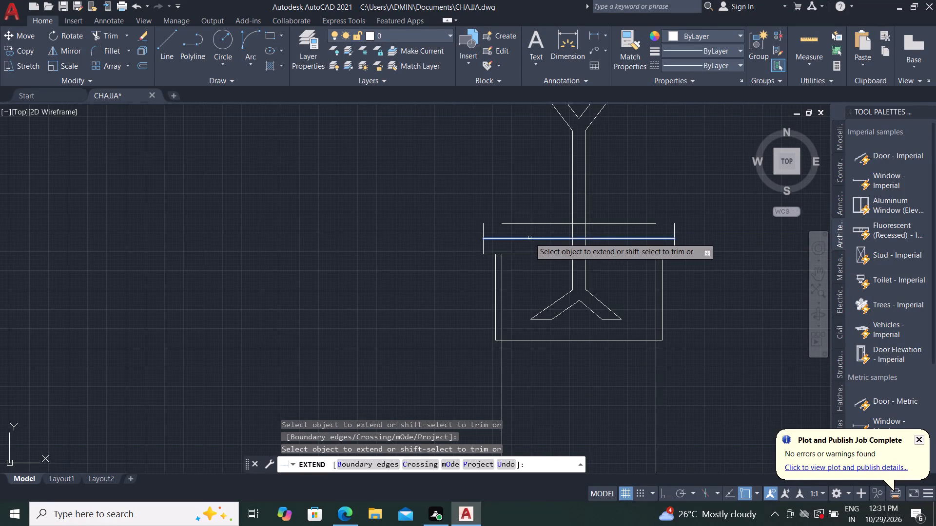
left_click(529, 238)
key("Escape")
Draw sloped lines joining each end of the top line to the matching end of the 50-offset line.
key("l")
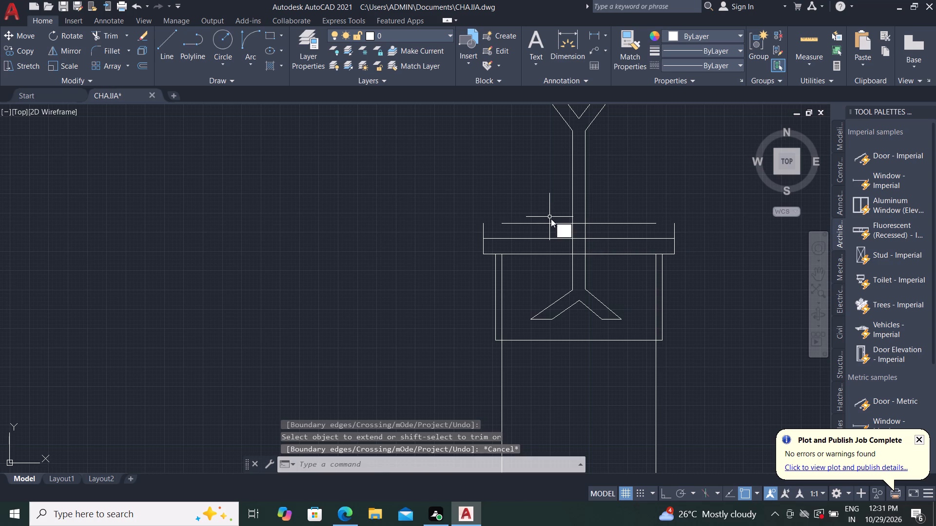
key("space")
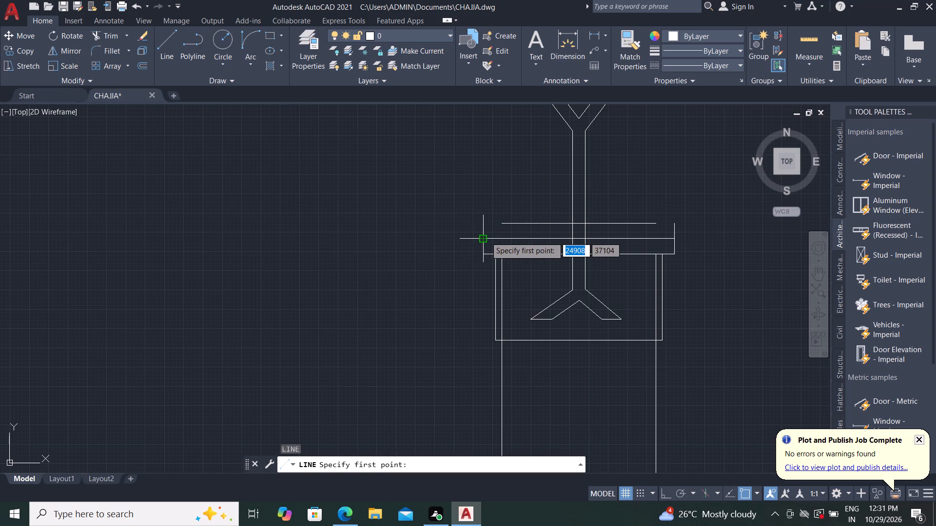
left_click(486, 237)
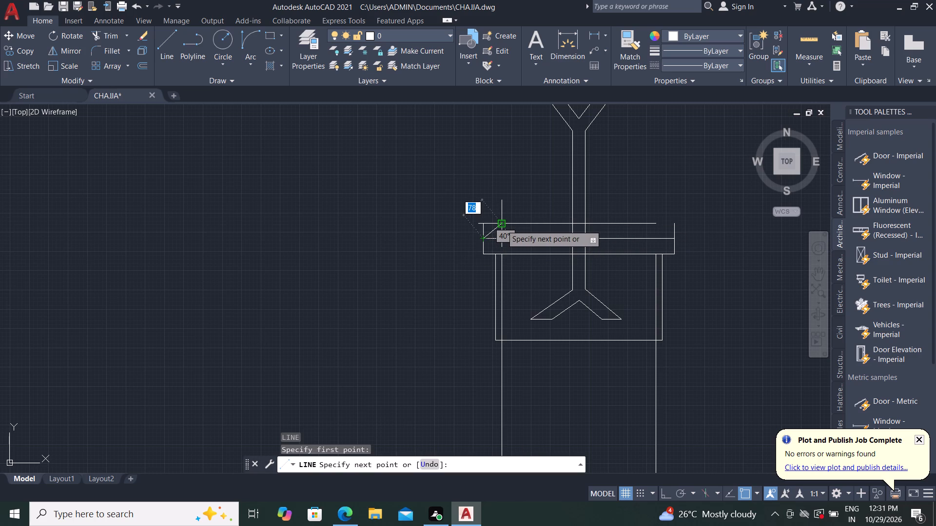
left_click(502, 225)
key("Escape")
type("L")
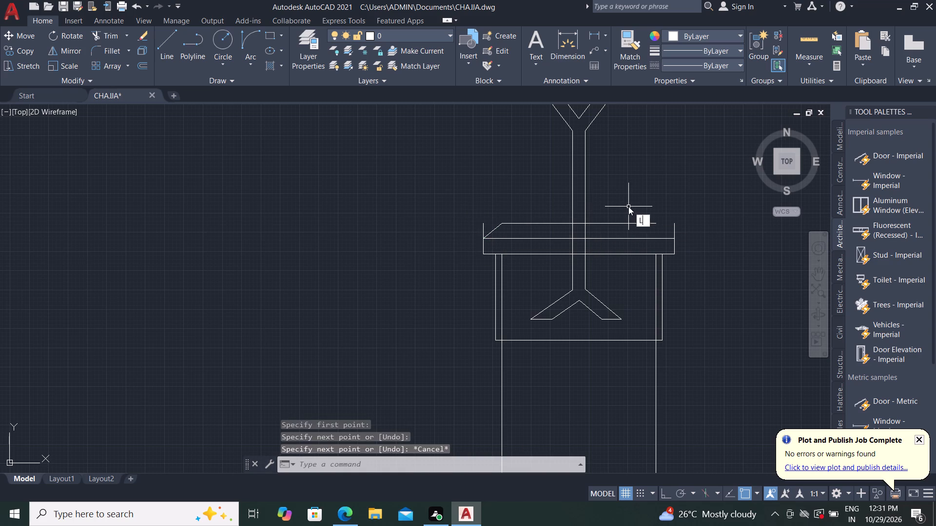
key("space")
left_click(656, 222)
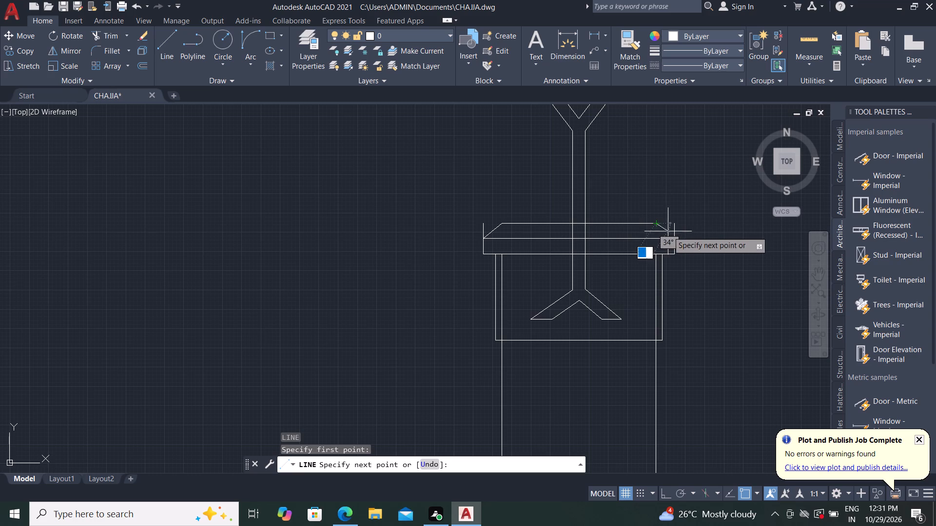
left_click(673, 238)
key("Escape")
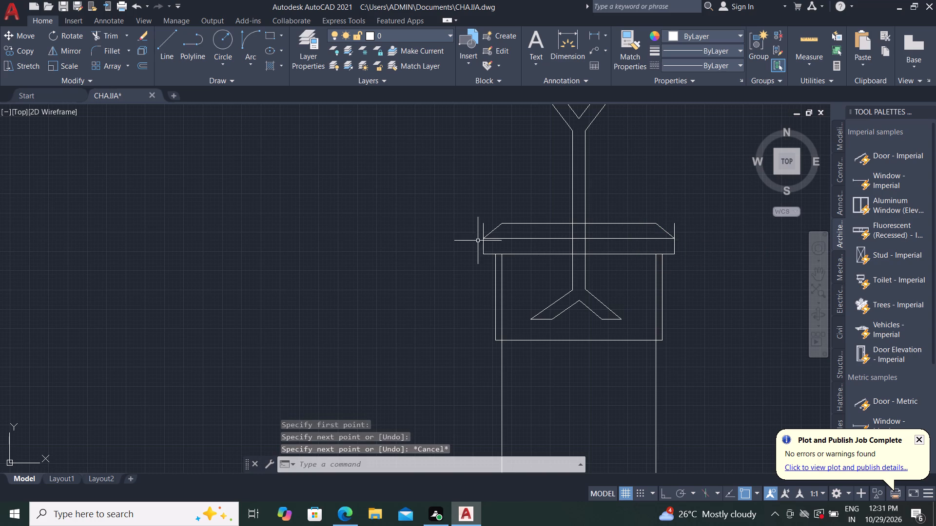
Trim the two outer vertical stubs projecting above the ends of the sloped lines.
type("TR")
key("space")
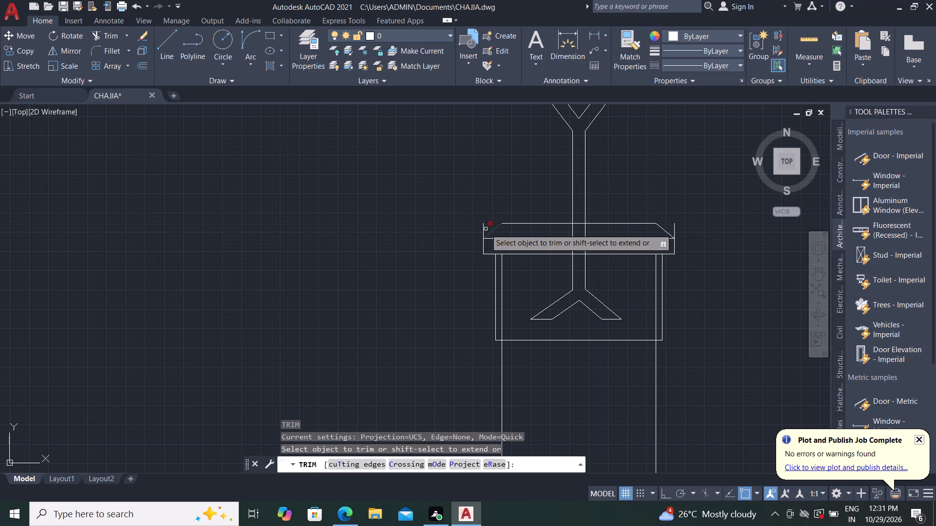
left_click(483, 226)
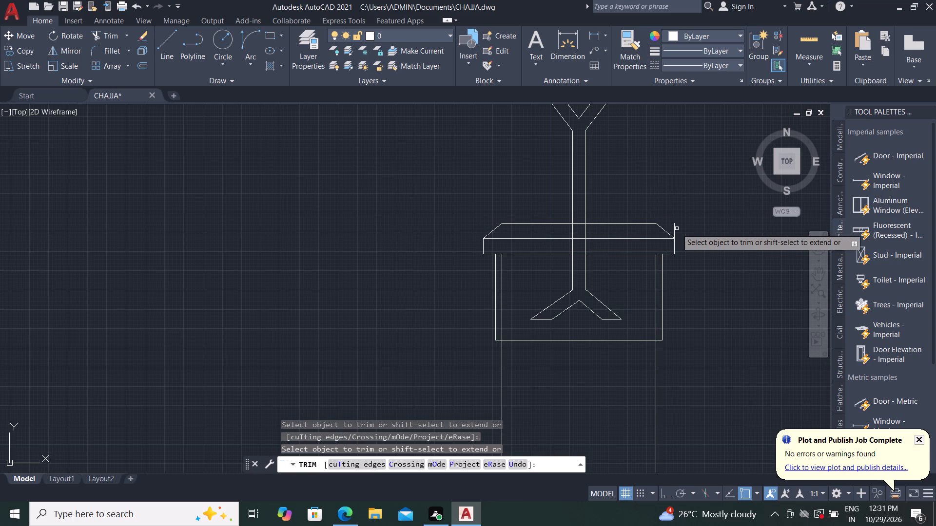
left_click(676, 228)
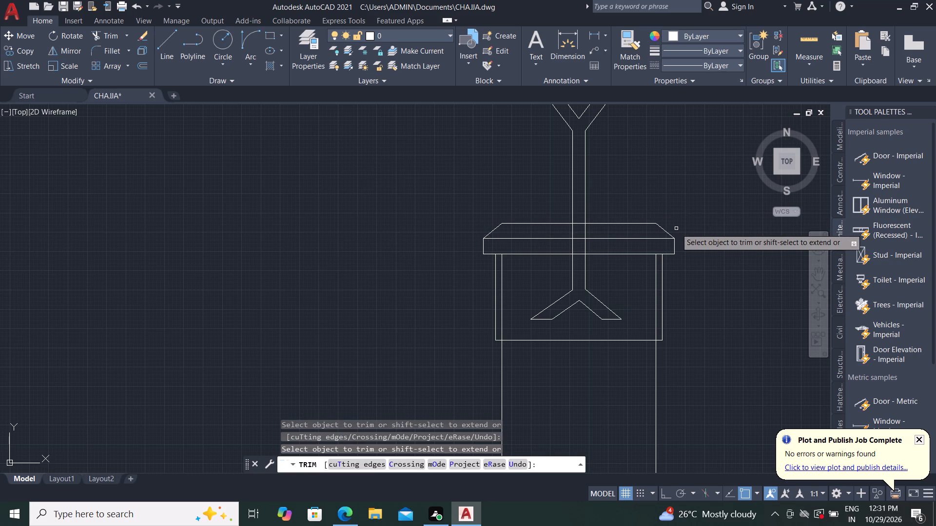
key("Escape")
Erase the 50-offset horizontal line between the sloped corners.
left_click(630, 238)
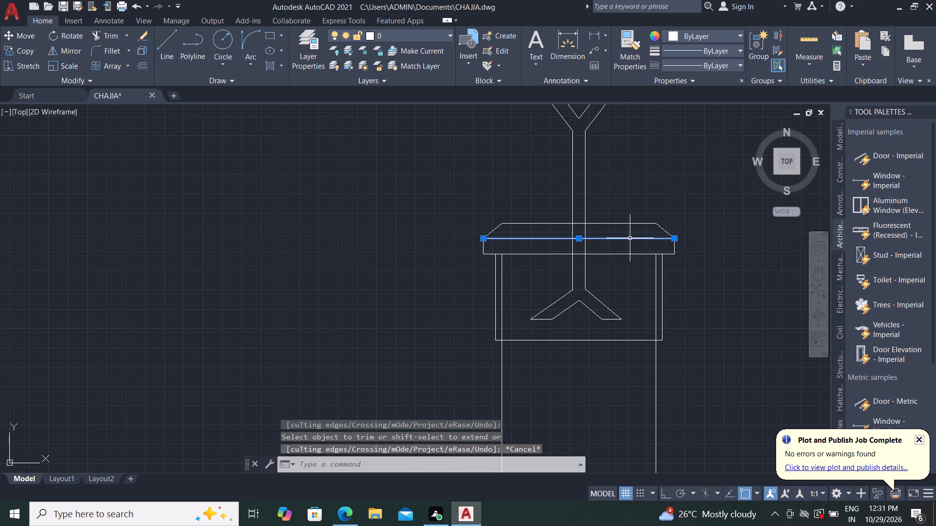
key("Delete")
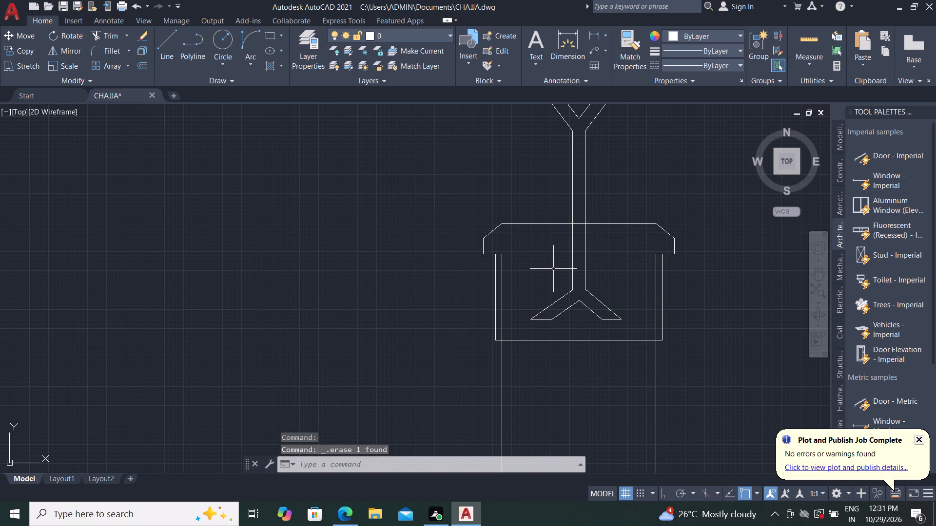
Trim the level line above the splayed footing between the inner walls, including the piece across the stem.
type("TR")
key("space")
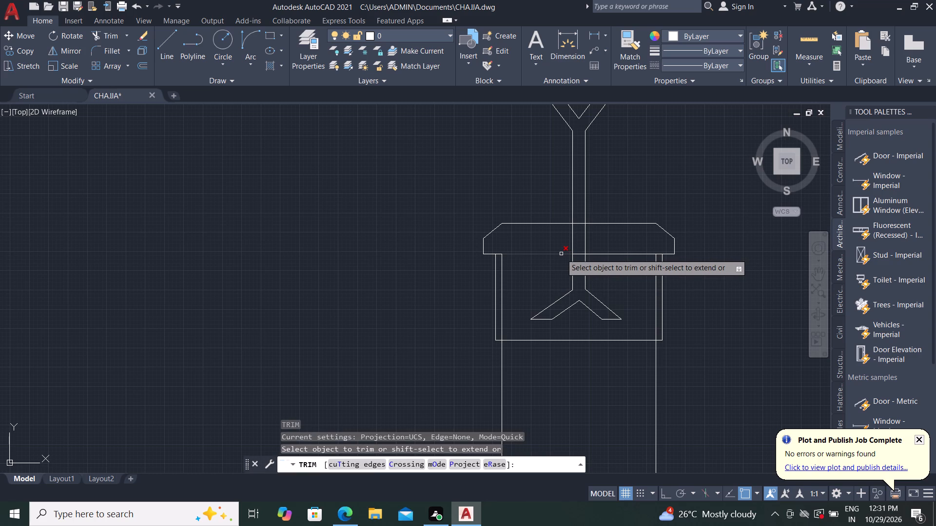
left_click(561, 254)
left_click(579, 253)
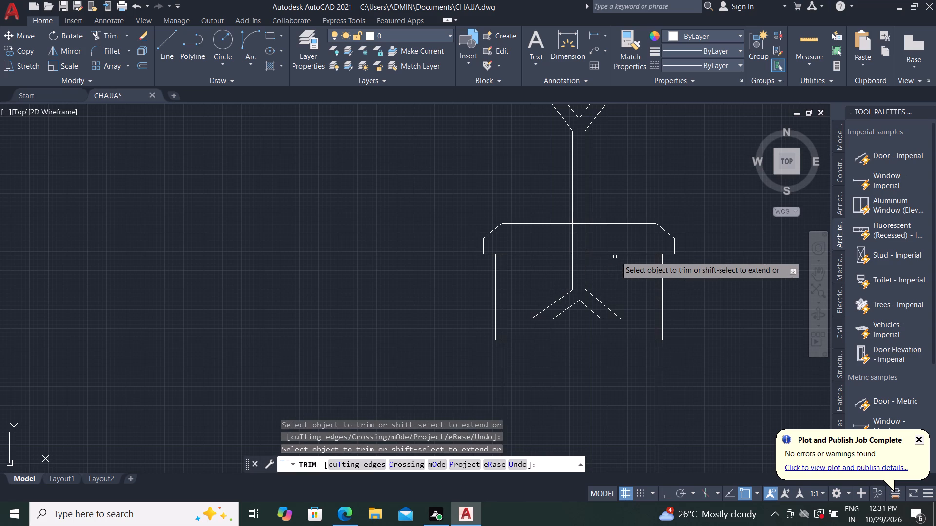
left_click(616, 252)
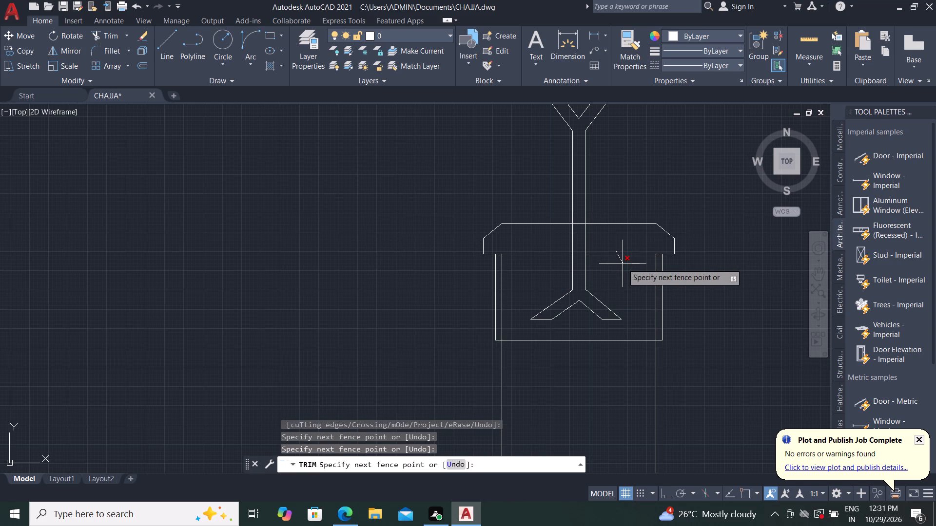
left_click(623, 263)
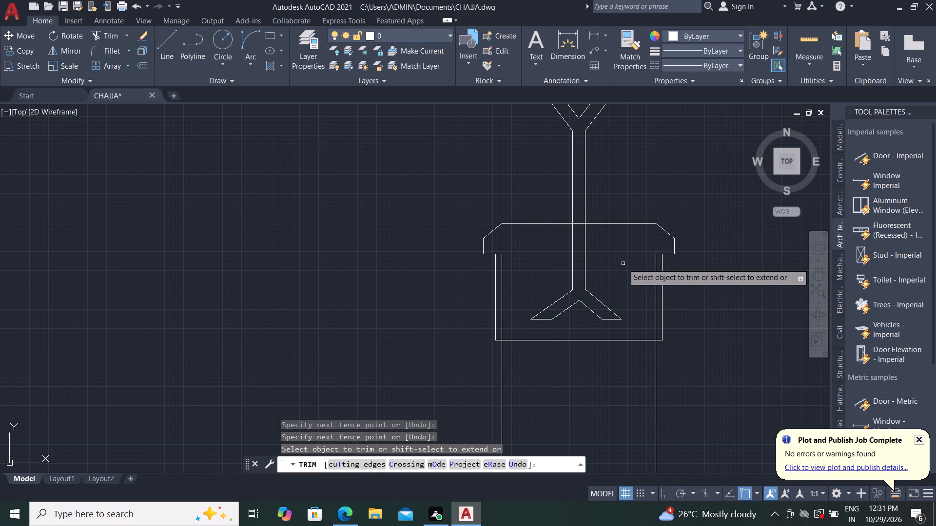
key("Escape")
key("Escape")
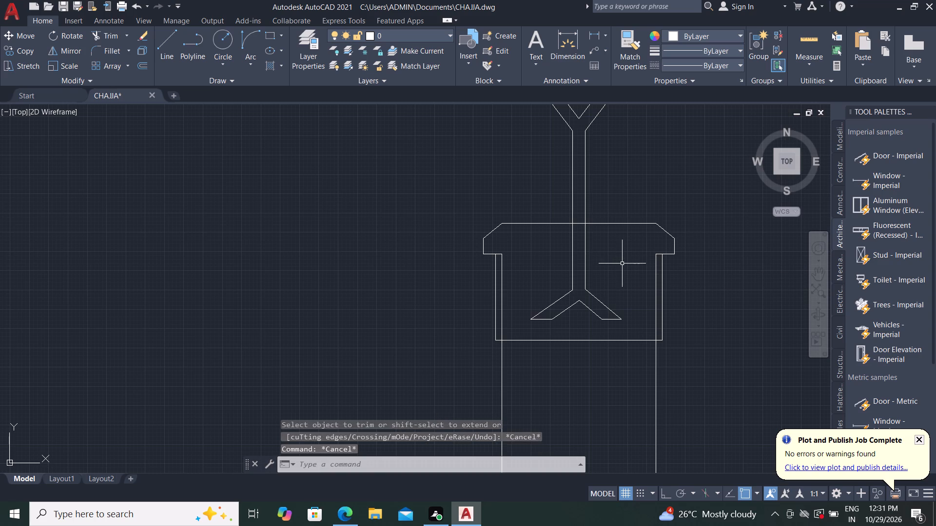
key("Escape")
Draw a small open triangle with sides about 42 long on the cap's top line, near its left sloped corner.
scroll(506, 222, "up", 1)
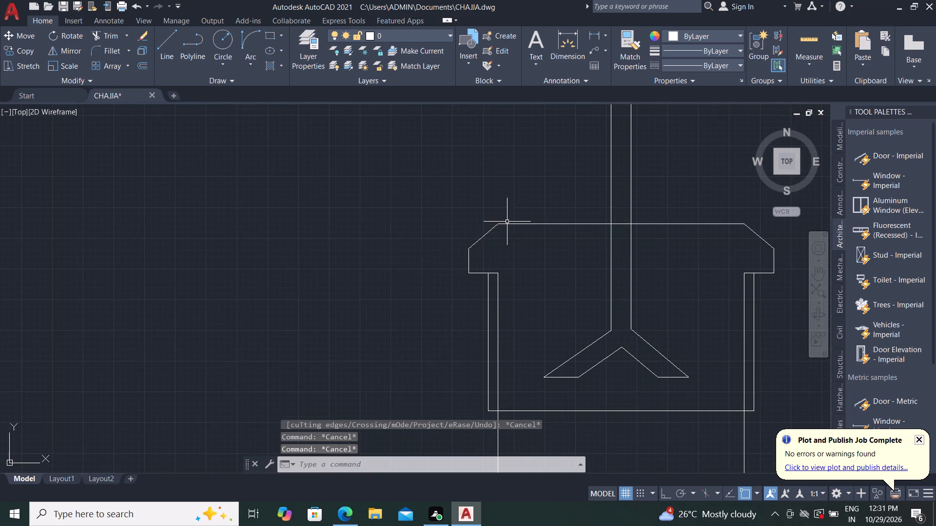
scroll(522, 225, "up", 2)
type("L")
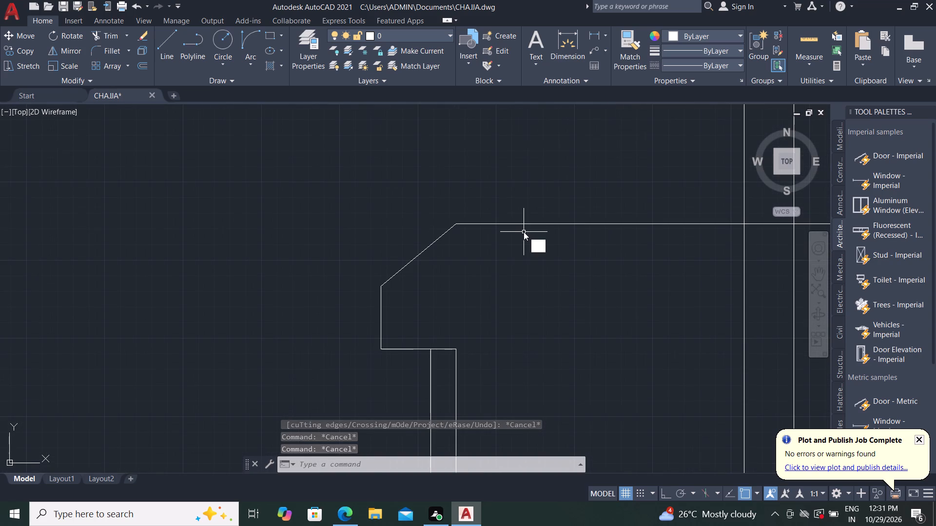
key("space")
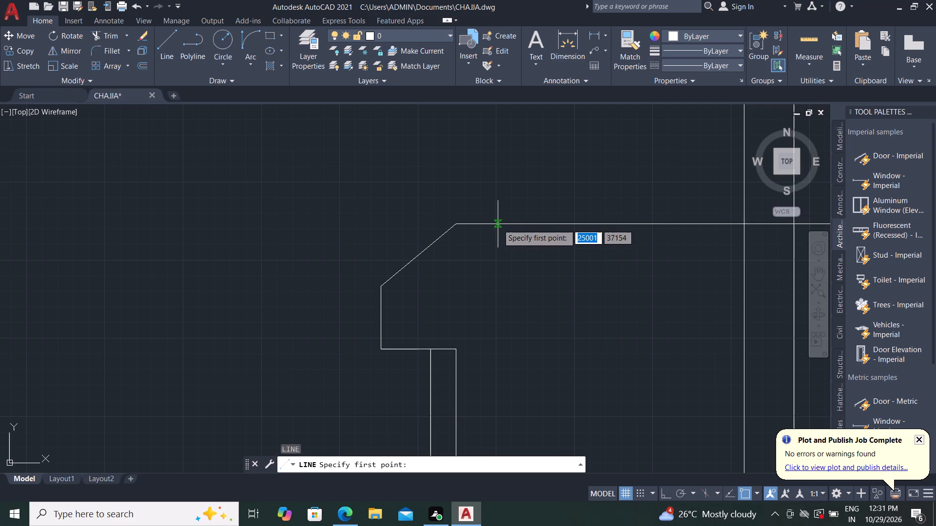
left_click(497, 224)
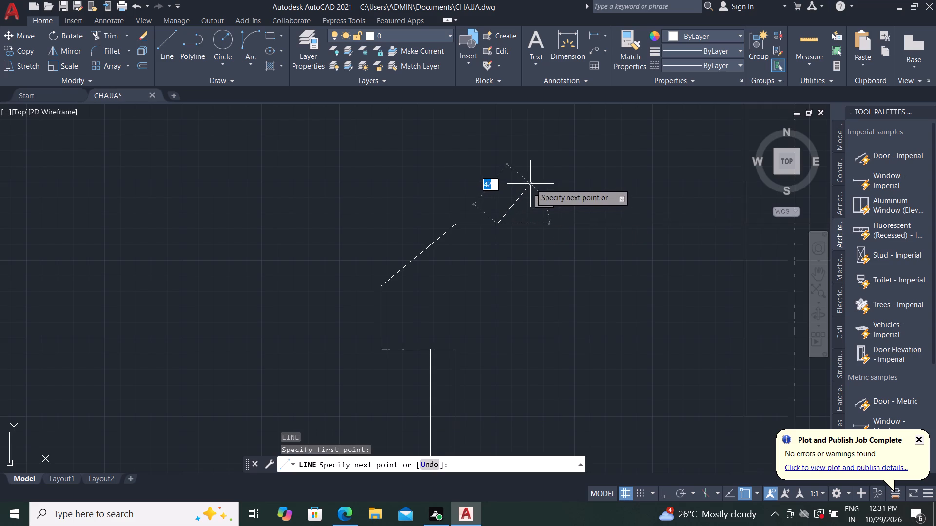
left_click(530, 183)
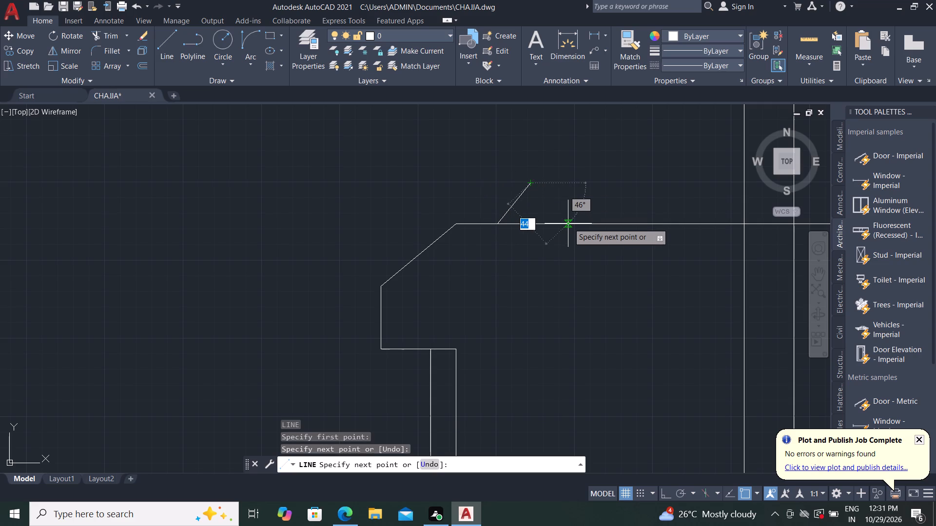
left_click(566, 225)
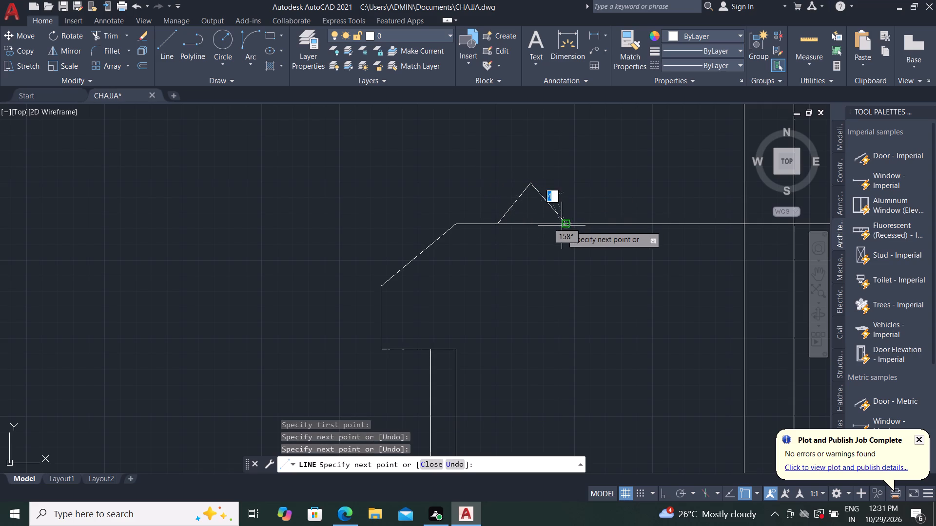
key("Escape")
Join the triangle's two sloped lines into one object.
left_click(502, 169)
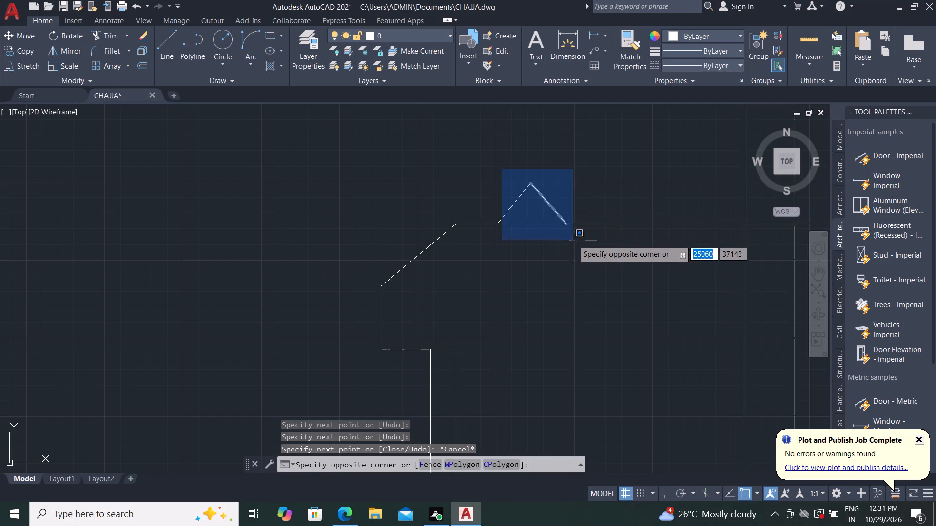
left_click(574, 242)
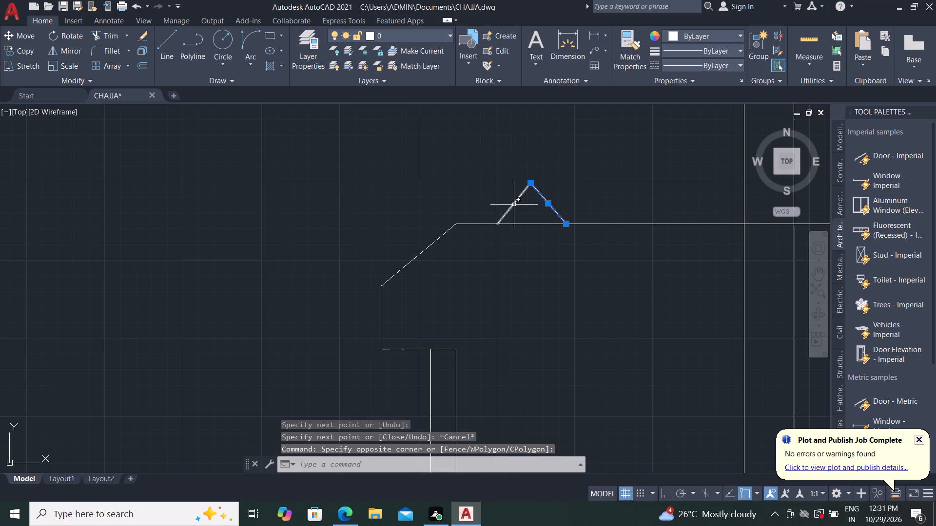
left_click(514, 205)
key("j")
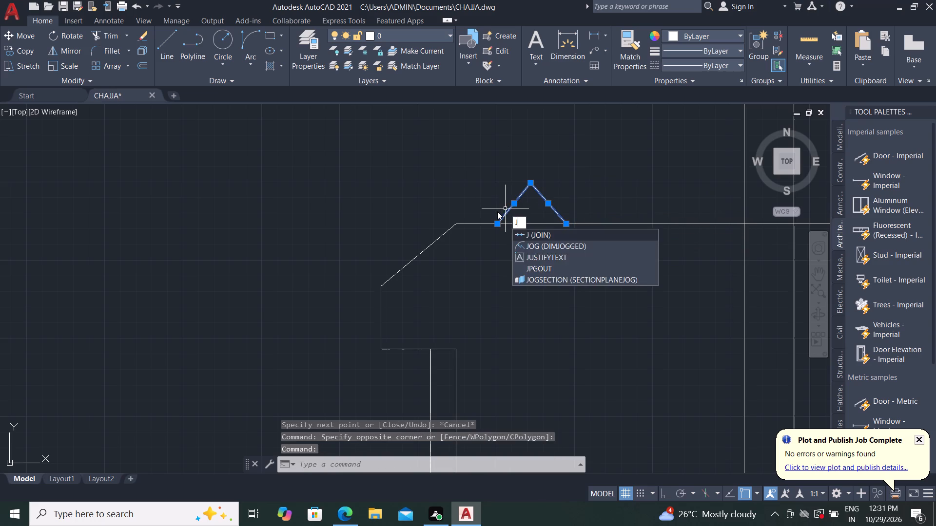
key("Return")
Copy the triangle along the cap's top line to about 83, 279 and 370 from the original, two per side of the stem.
type("CO")
key("space")
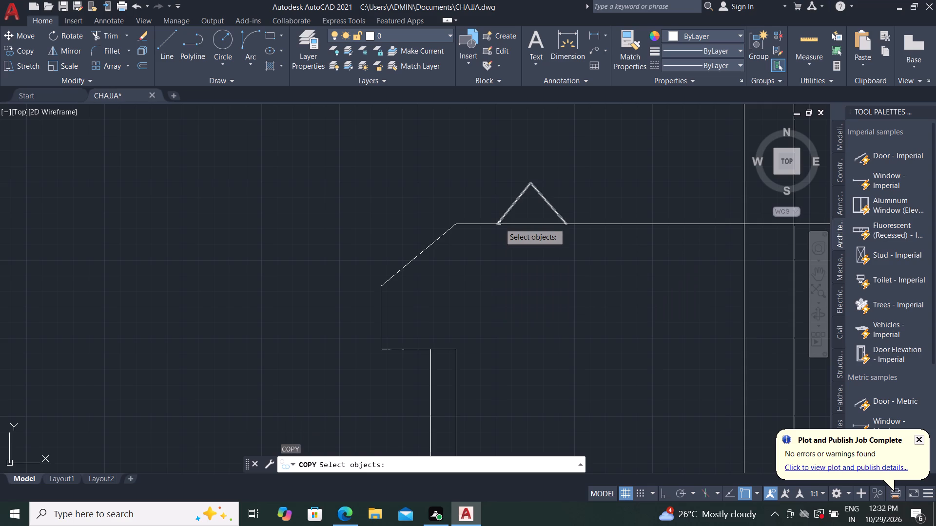
left_click(500, 223)
right_click(502, 219)
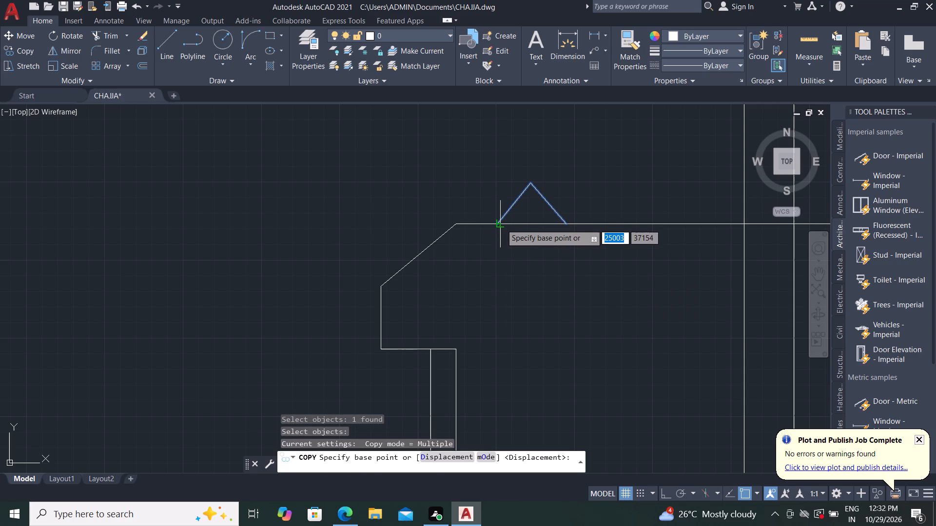
left_click(498, 225)
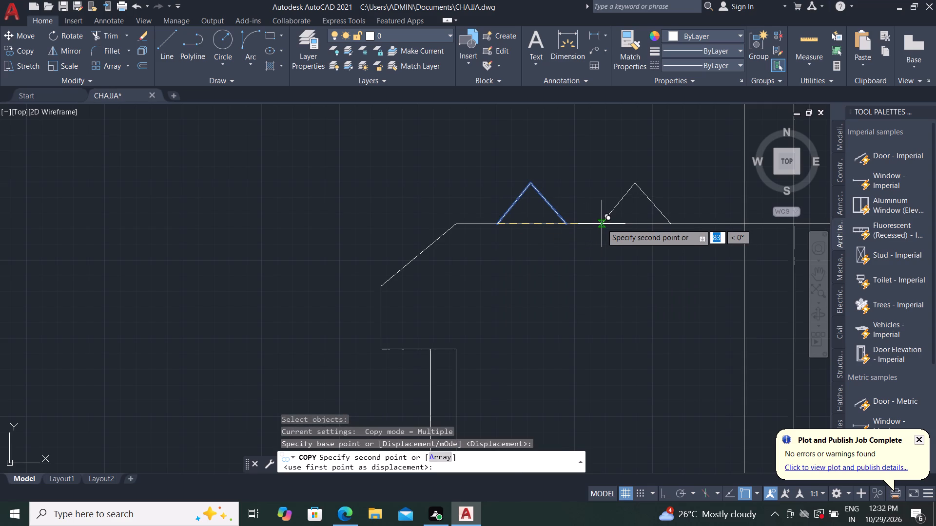
left_click(603, 225)
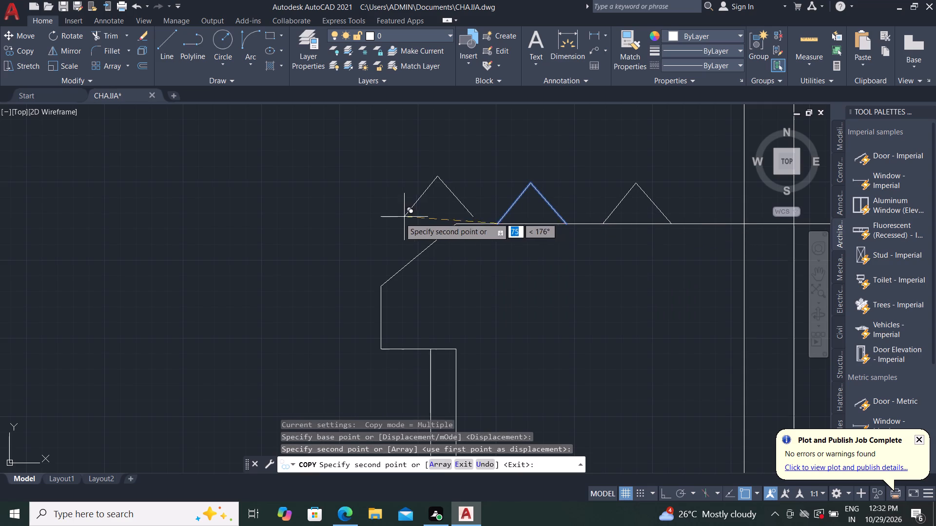
scroll(398, 218, "down", 1)
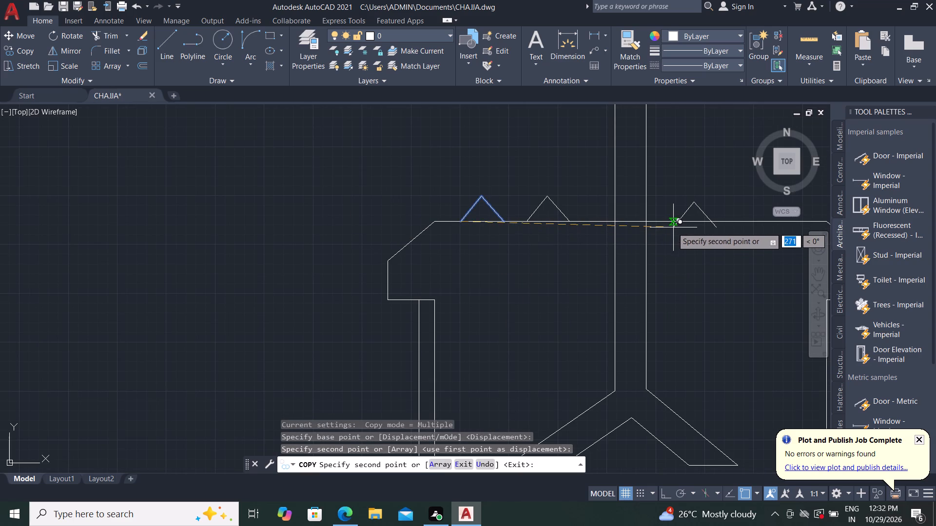
middle_click_drag(668, 227, 538, 232)
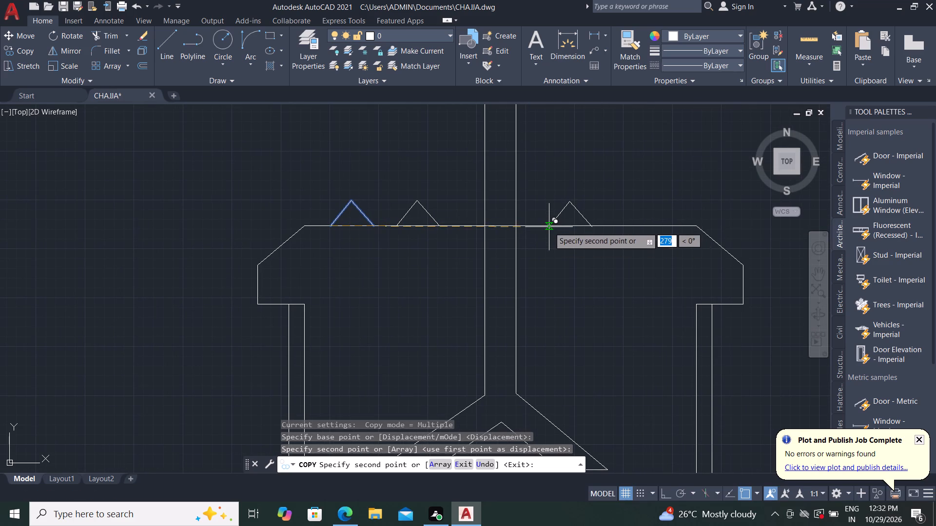
left_click(549, 227)
left_click(620, 224)
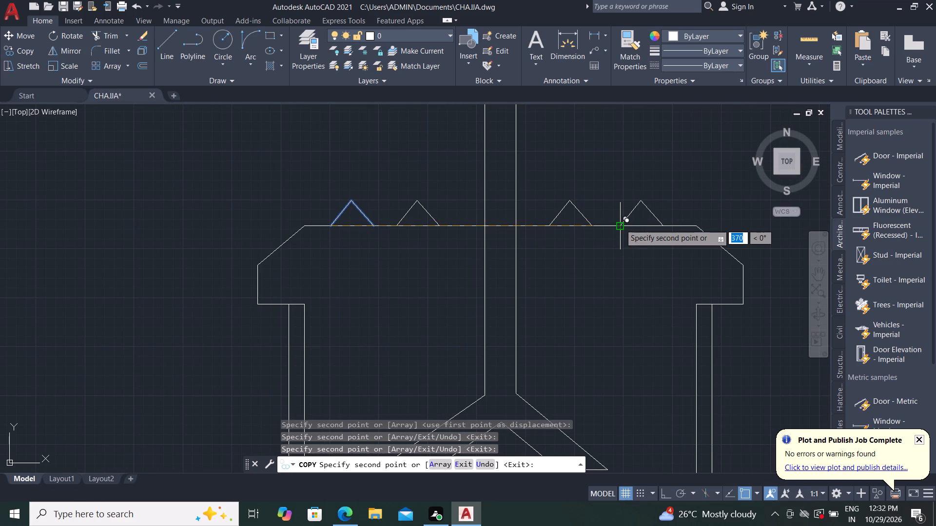
key("Escape")
Hatch the capped block around the stem and splayed footing with the AR-CONC pattern at scale 15.
scroll(674, 263, "down", 1)
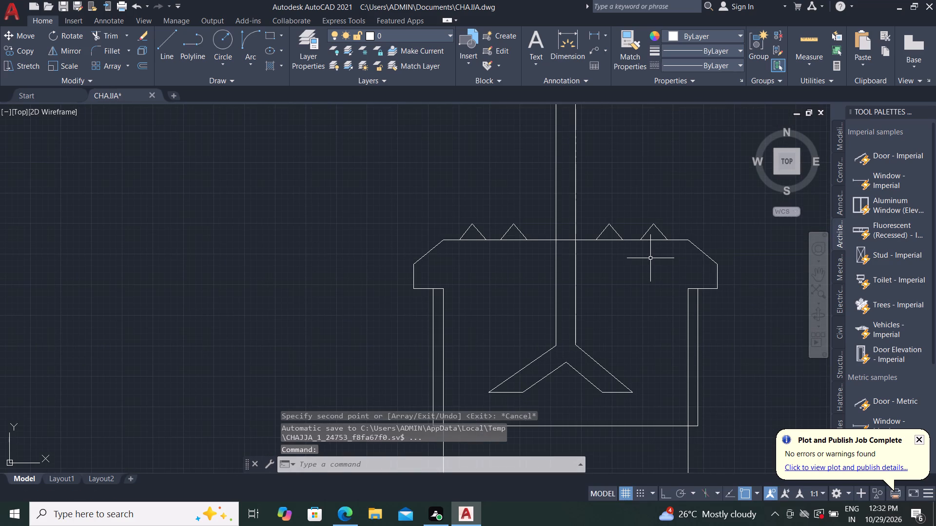
key("h")
key("space")
scroll(655, 265, "down", 2)
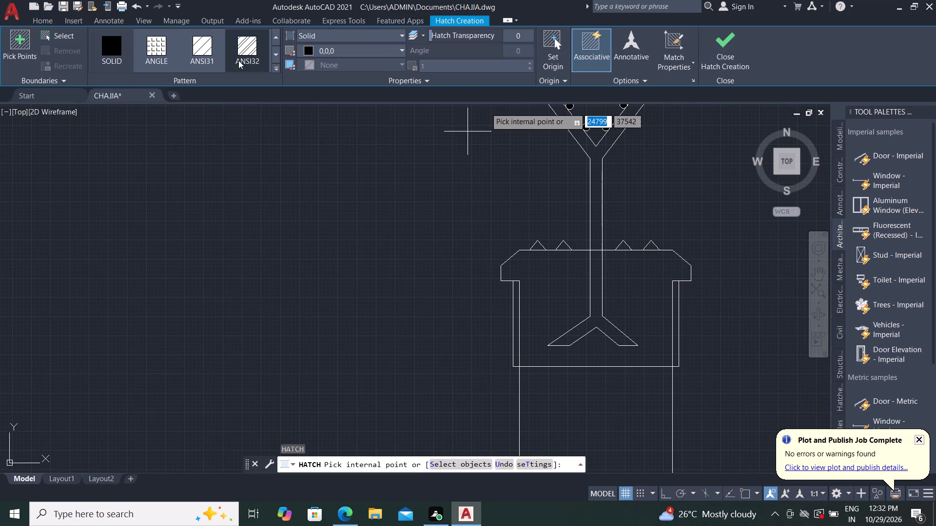
left_click(277, 67)
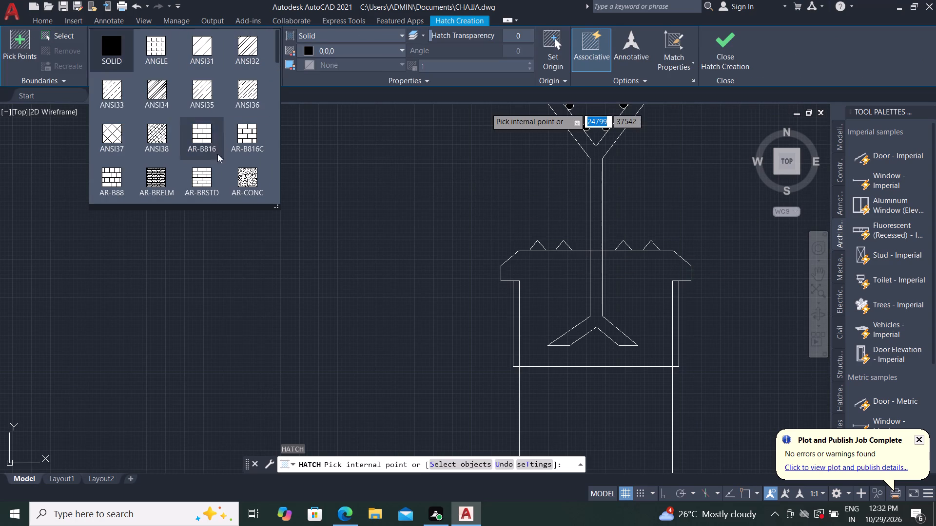
left_click(241, 173)
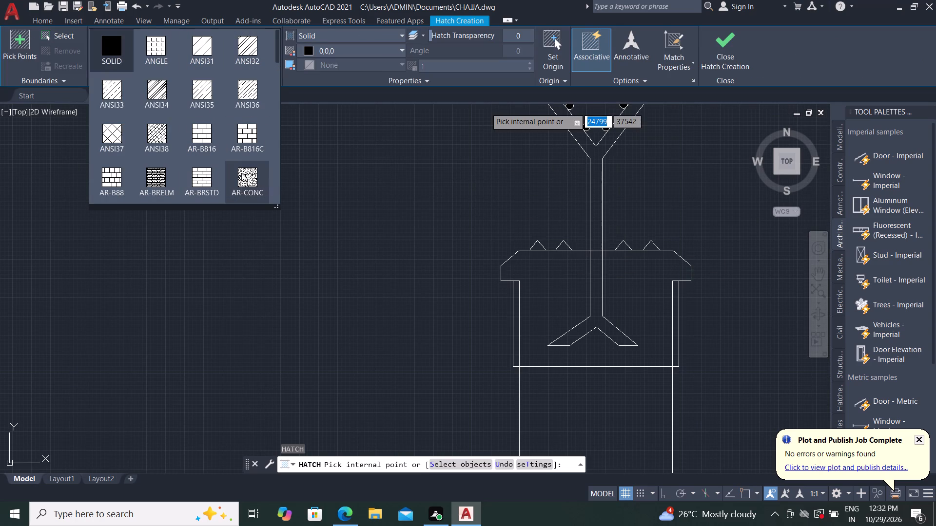
left_click(645, 285)
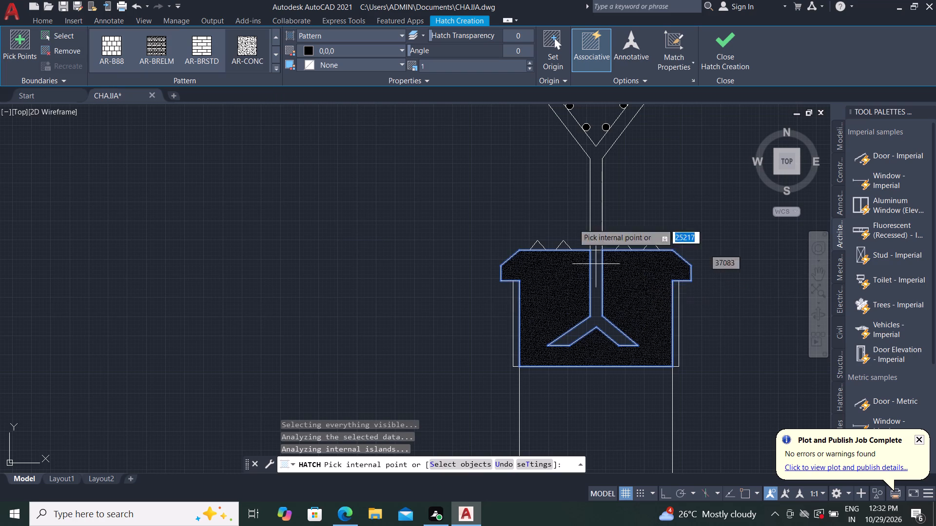
left_click(481, 68)
key("BackSpace")
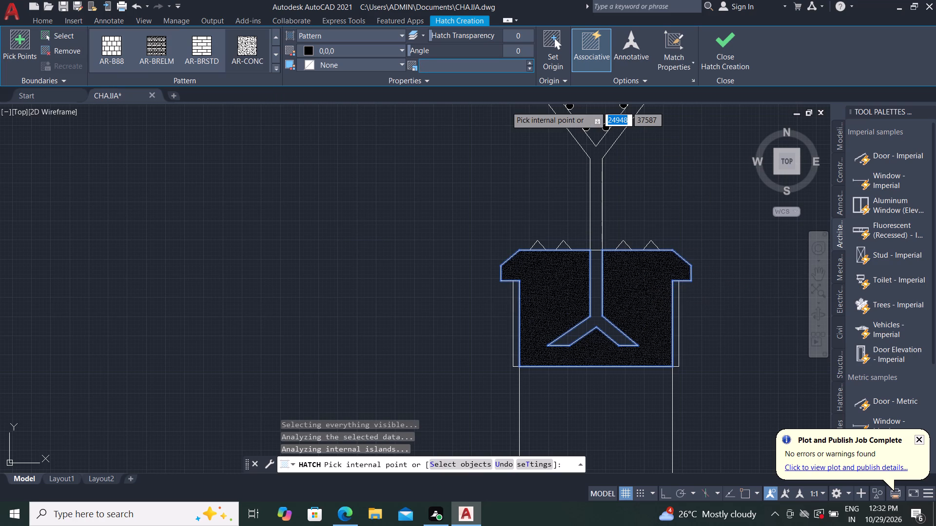
key("1")
key("5")
key("Return")
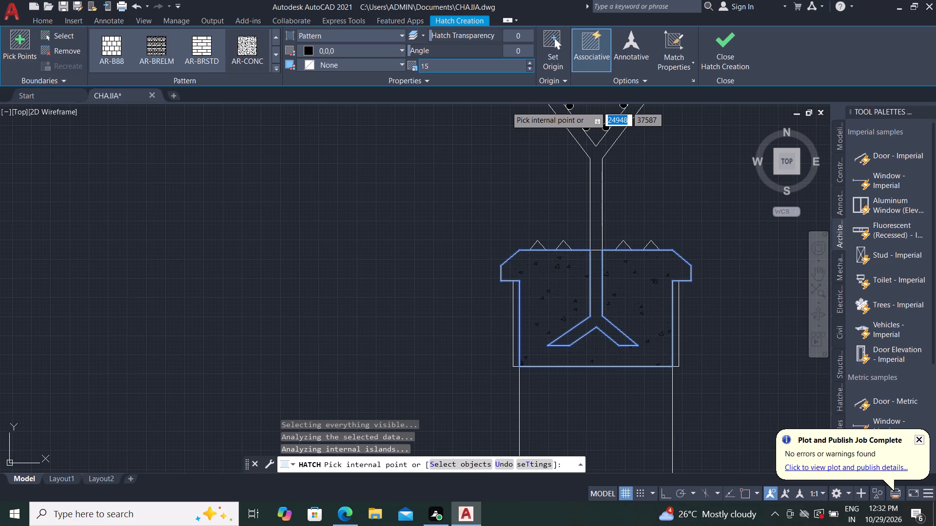
key("Escape")
Change the AR-CONC hatch colour to ByLayer.
scroll(608, 310, "up", 2)
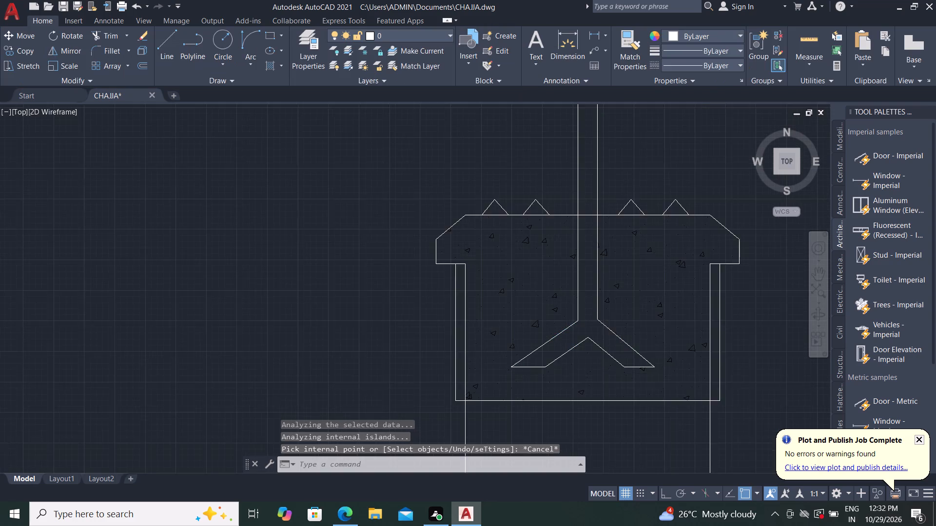
left_click(623, 273)
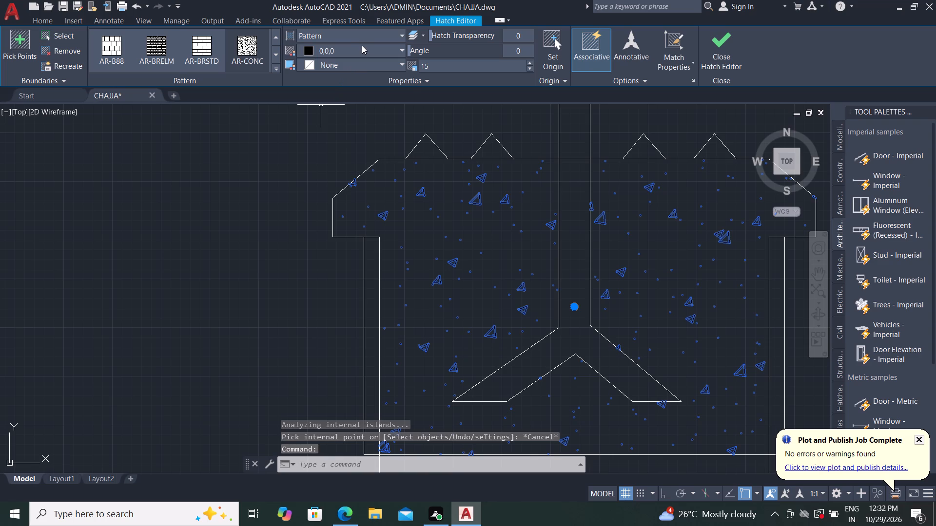
left_click(362, 45)
left_click(308, 66)
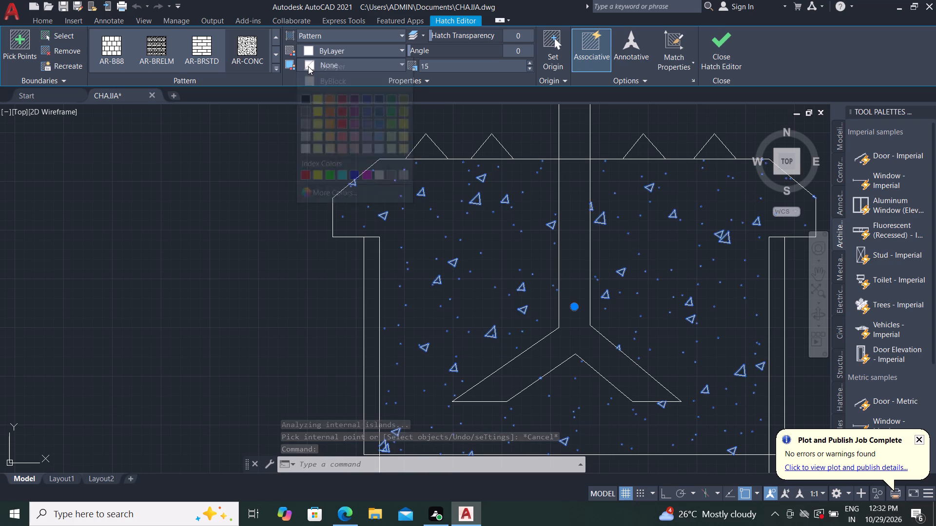
key("Escape")
key("Escape")
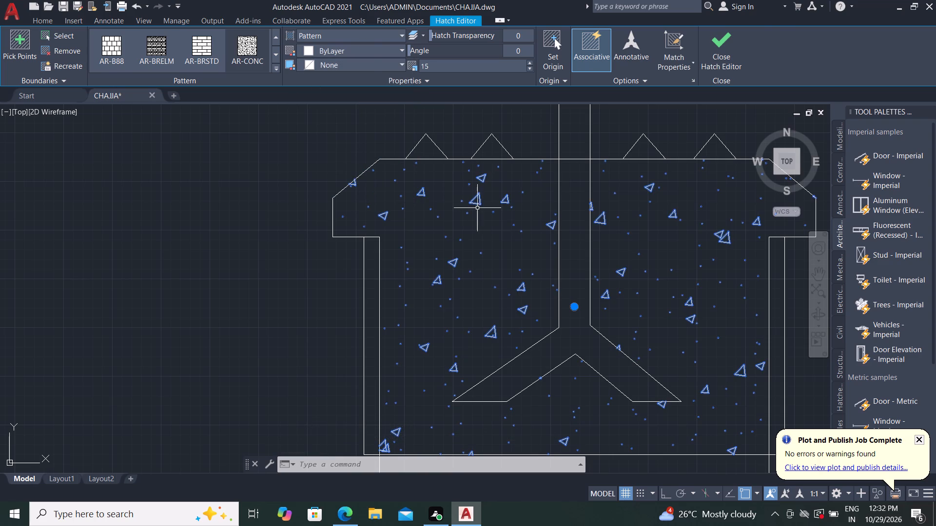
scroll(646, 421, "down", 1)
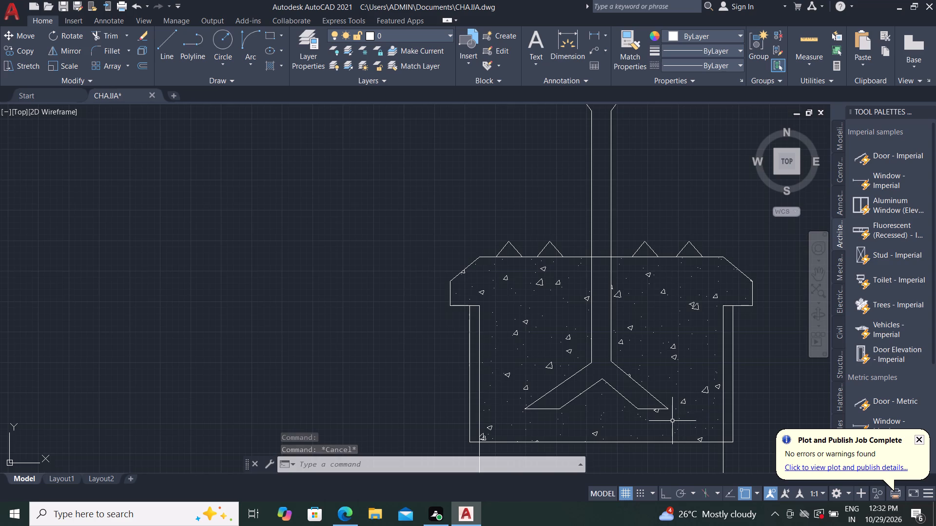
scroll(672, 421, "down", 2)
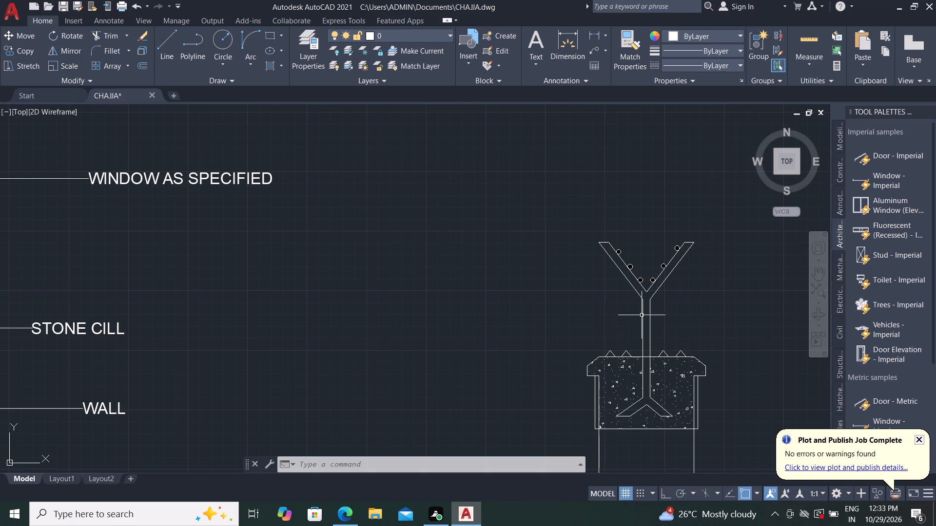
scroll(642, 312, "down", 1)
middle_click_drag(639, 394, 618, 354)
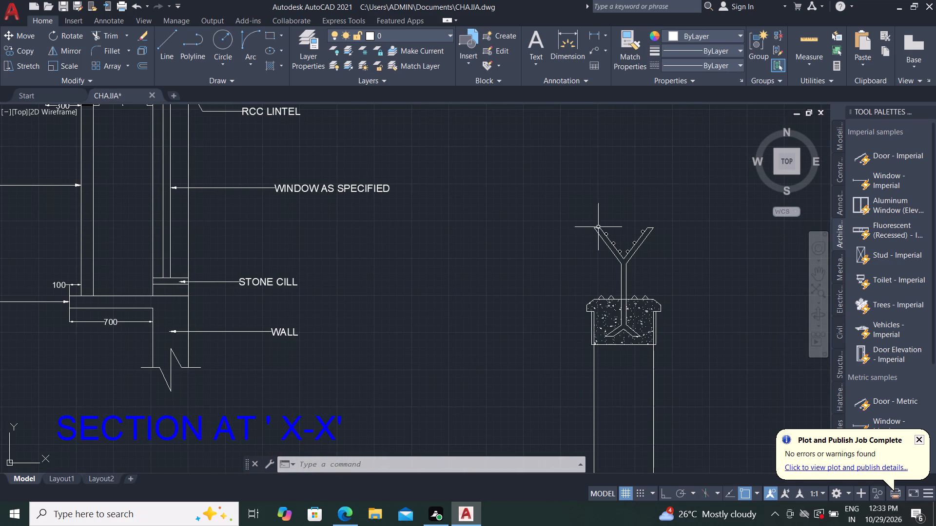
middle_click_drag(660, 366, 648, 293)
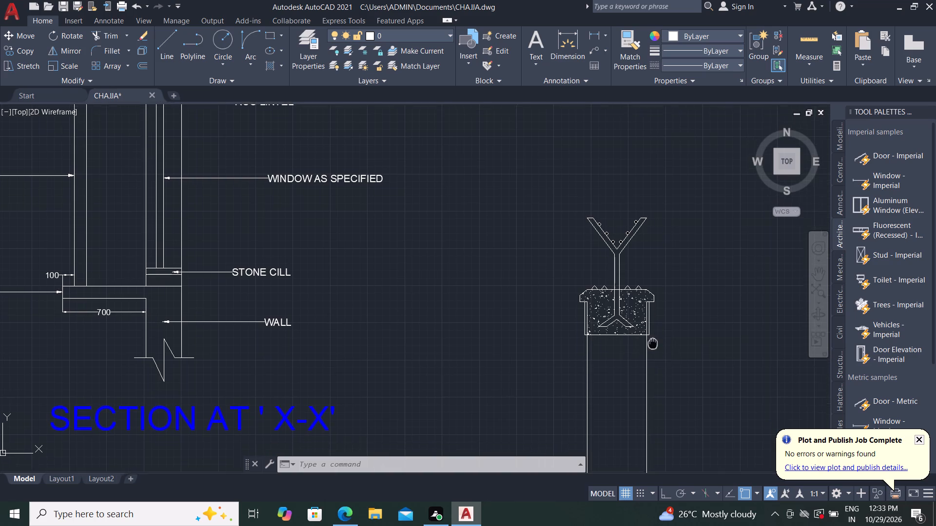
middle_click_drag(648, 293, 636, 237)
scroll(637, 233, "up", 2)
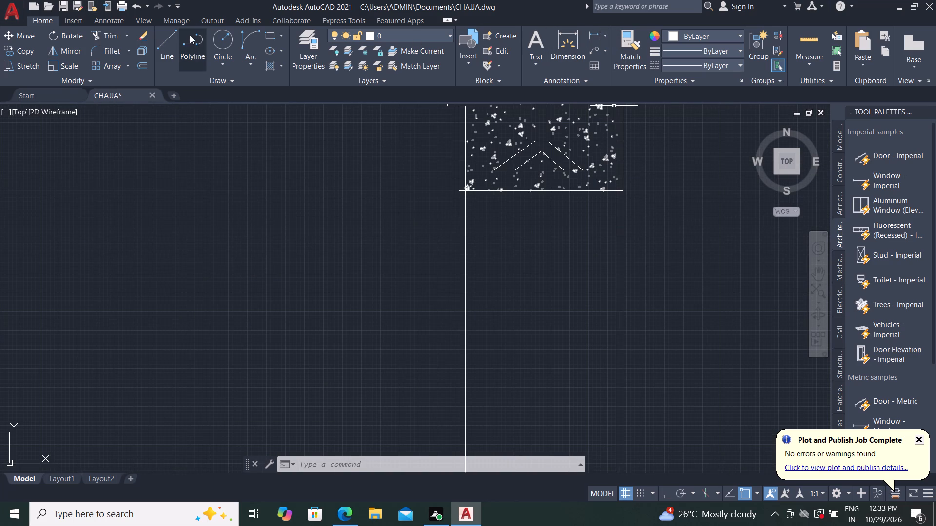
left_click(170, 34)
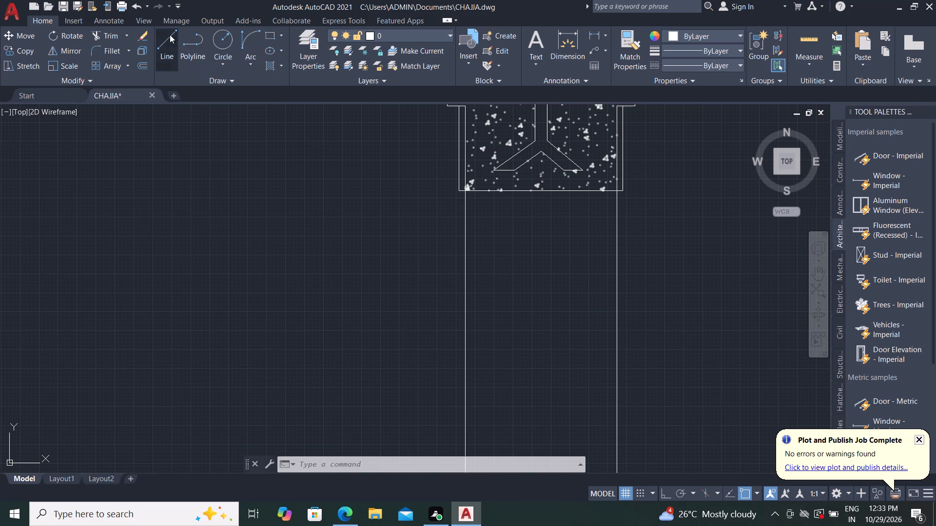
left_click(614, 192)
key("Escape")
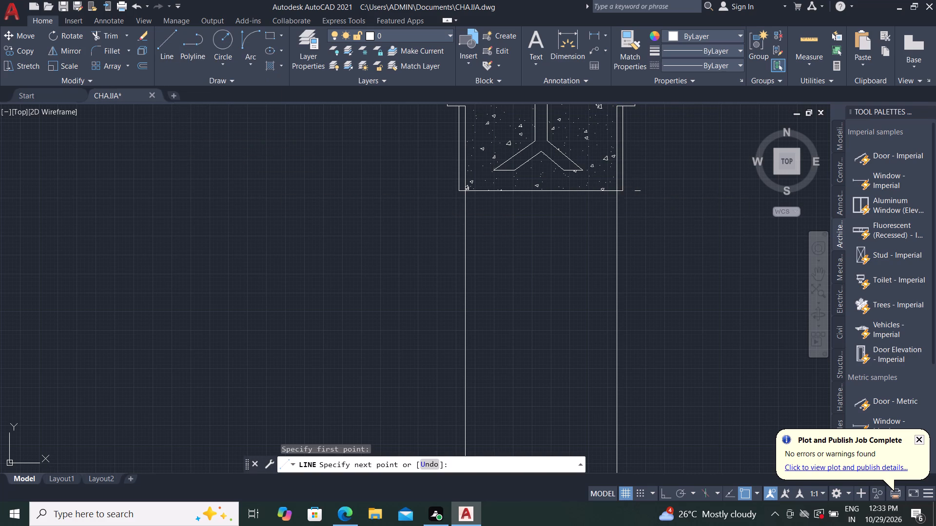
Draw a sloped line about 403 long from the concrete block's bottom edge down to the left wall line.
key("l")
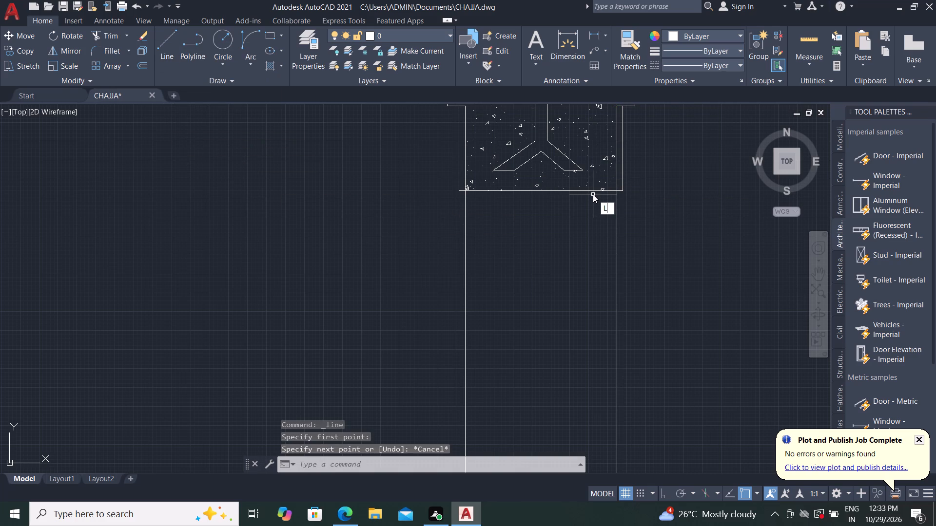
key("space")
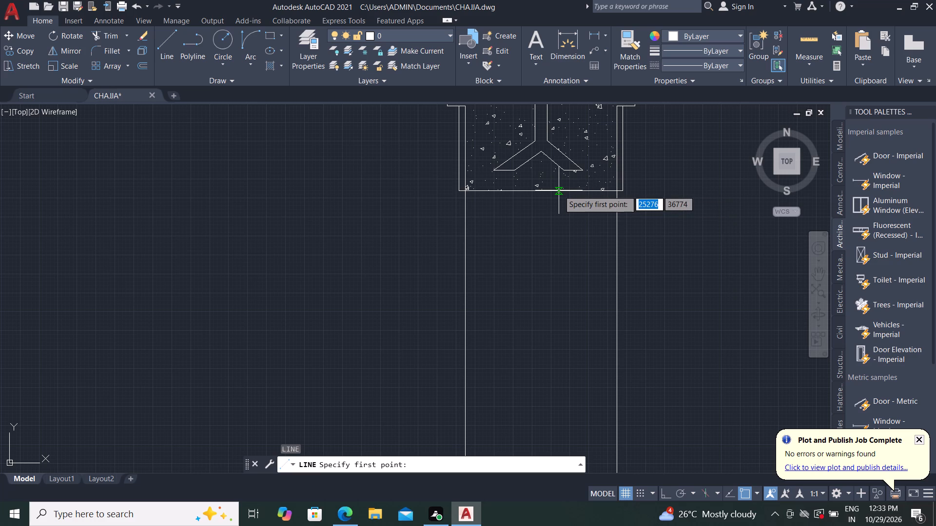
left_click(563, 190)
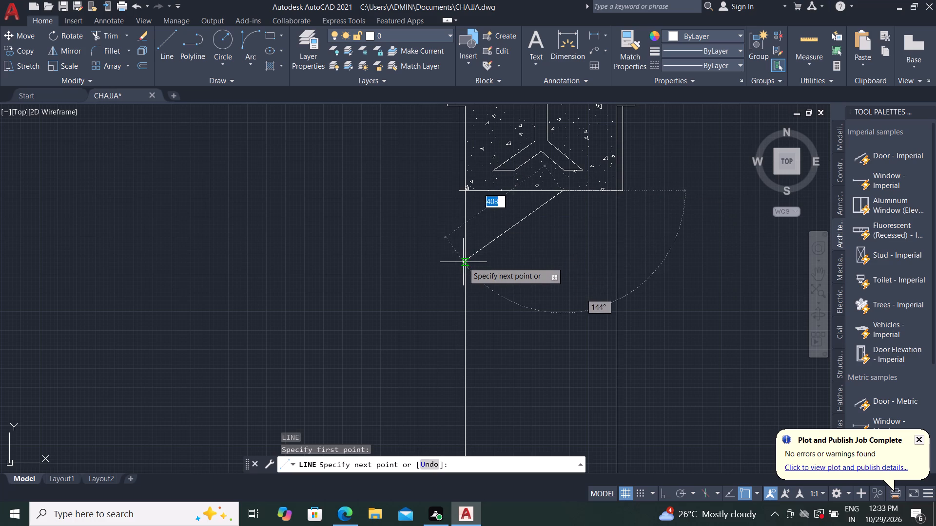
left_click(465, 263)
key("Escape")
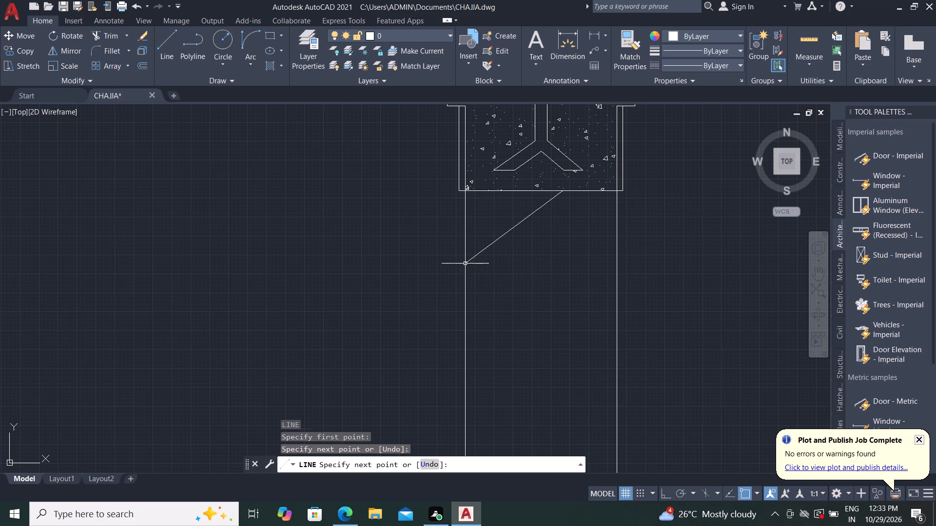
Draw a second, roughly parallel sloped line below the first, from the right wall line down to the left wall line.
type("L")
key("space")
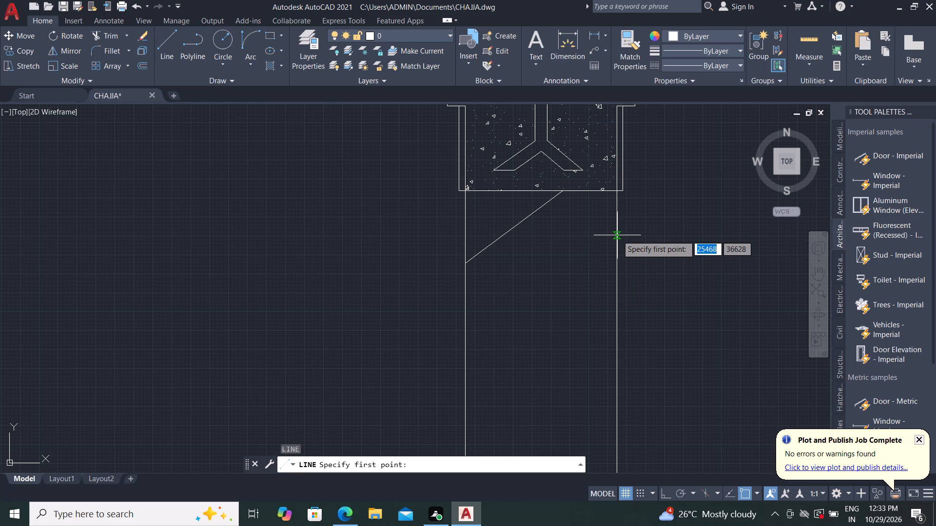
left_click(617, 235)
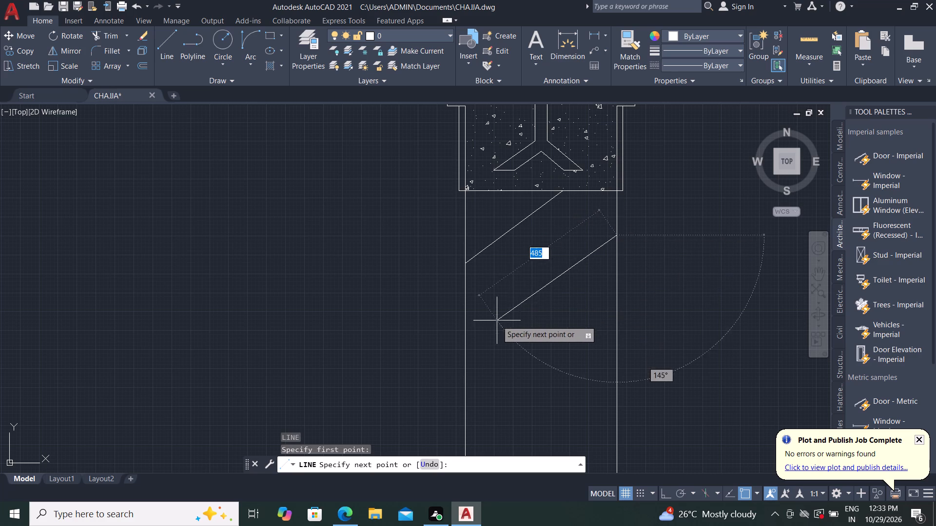
left_click(467, 352)
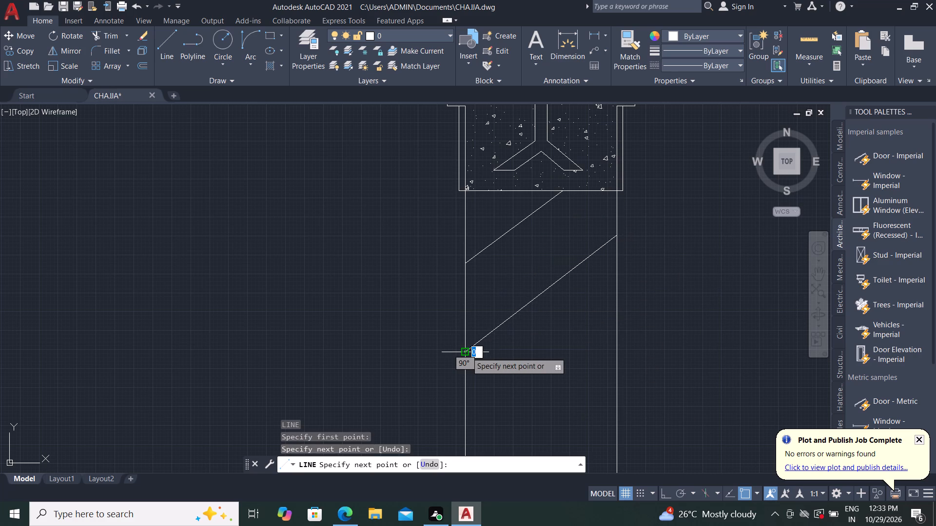
key("Escape")
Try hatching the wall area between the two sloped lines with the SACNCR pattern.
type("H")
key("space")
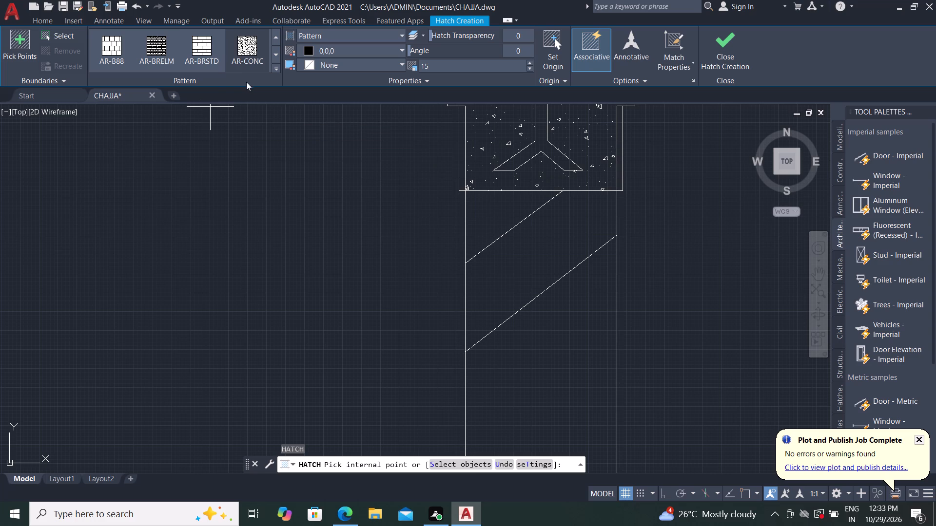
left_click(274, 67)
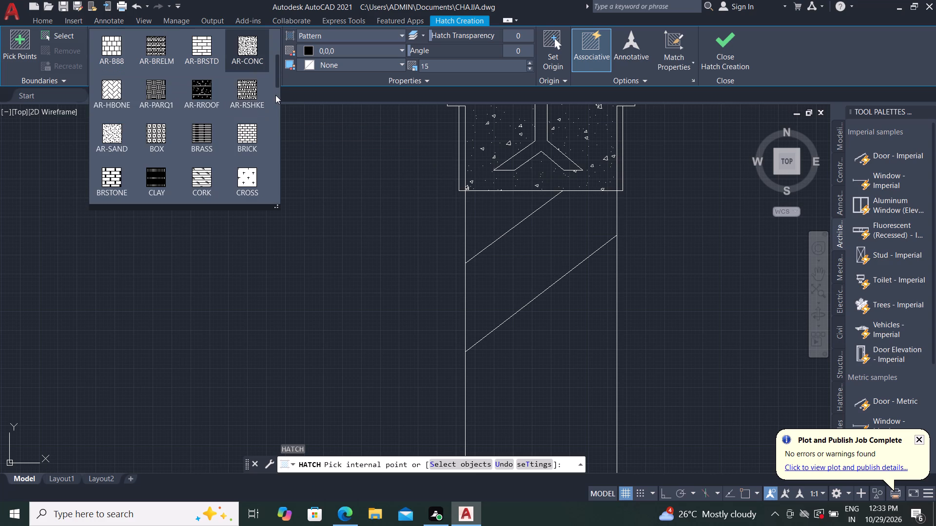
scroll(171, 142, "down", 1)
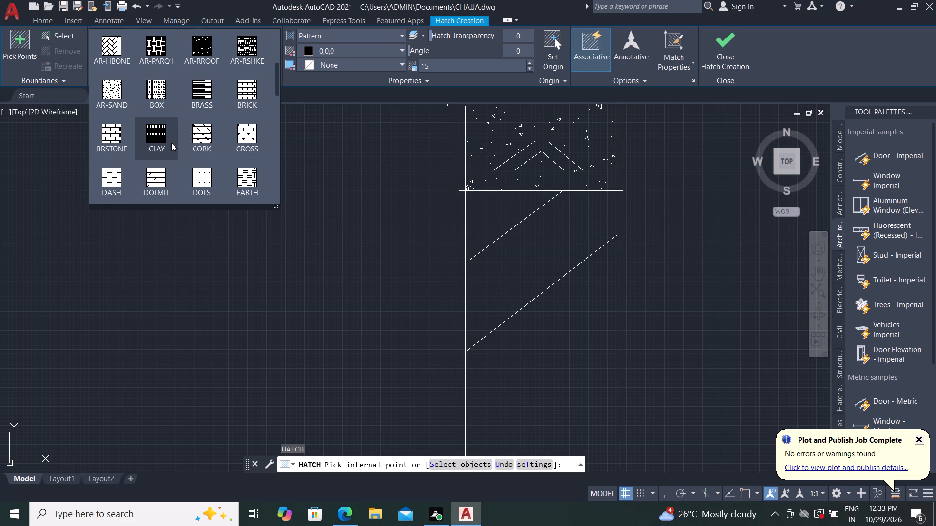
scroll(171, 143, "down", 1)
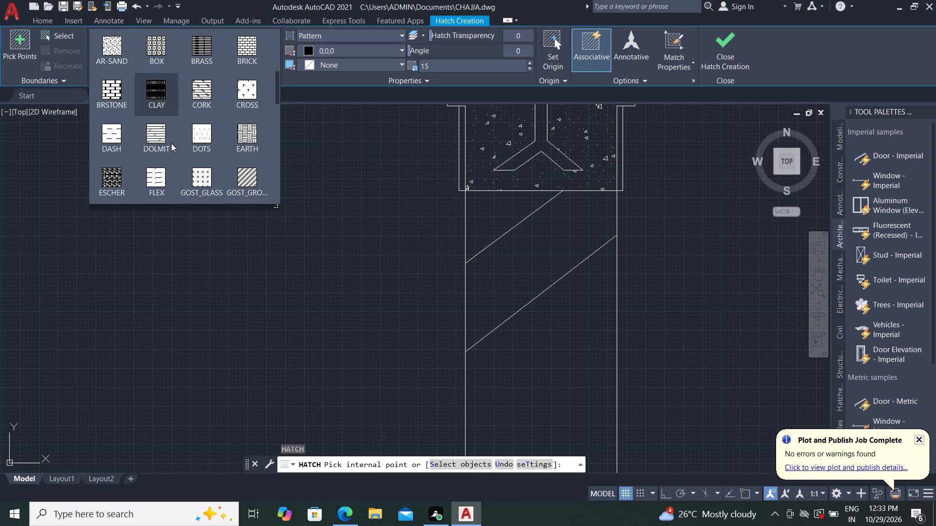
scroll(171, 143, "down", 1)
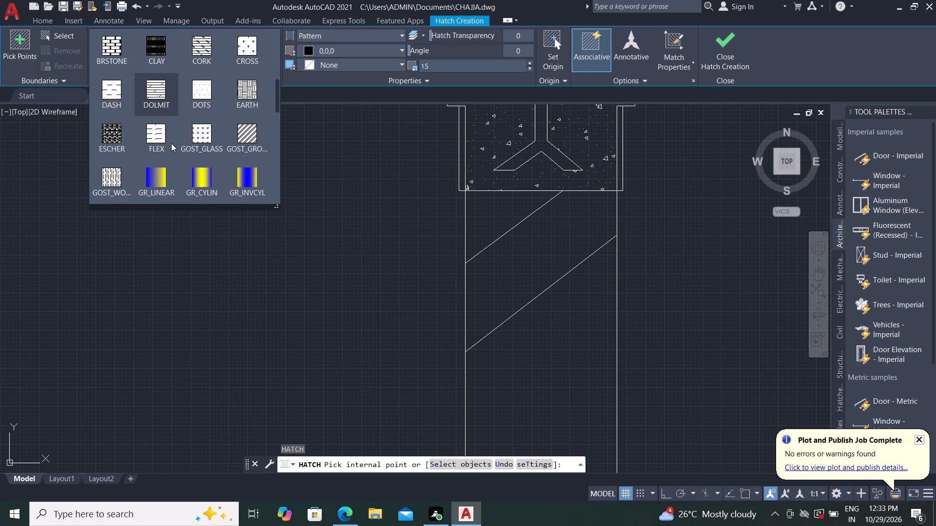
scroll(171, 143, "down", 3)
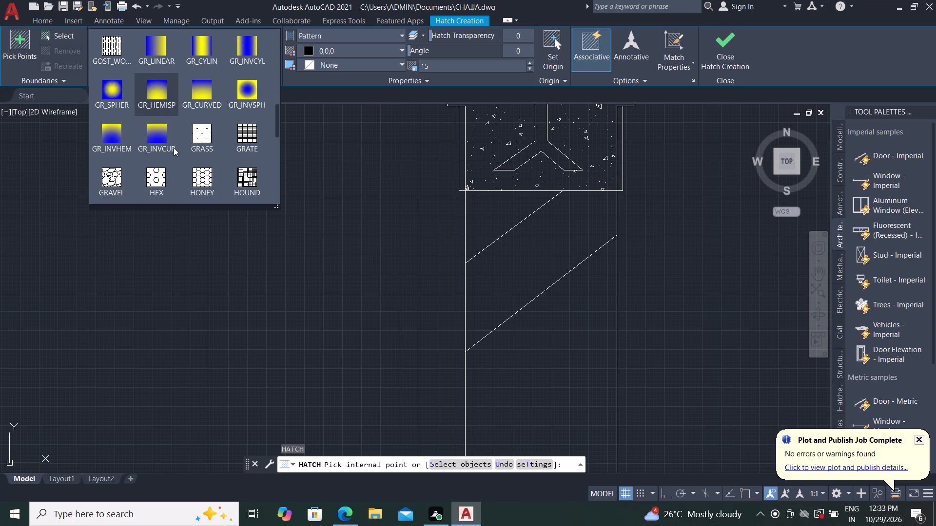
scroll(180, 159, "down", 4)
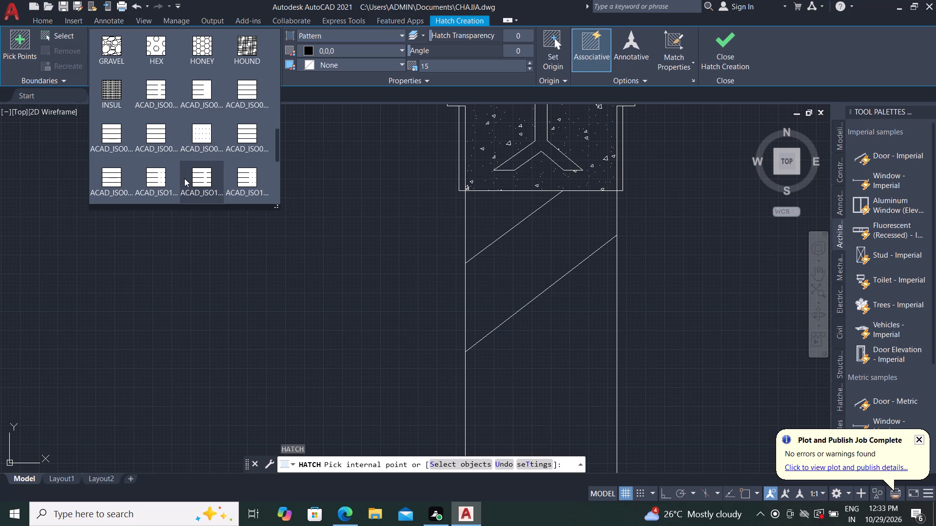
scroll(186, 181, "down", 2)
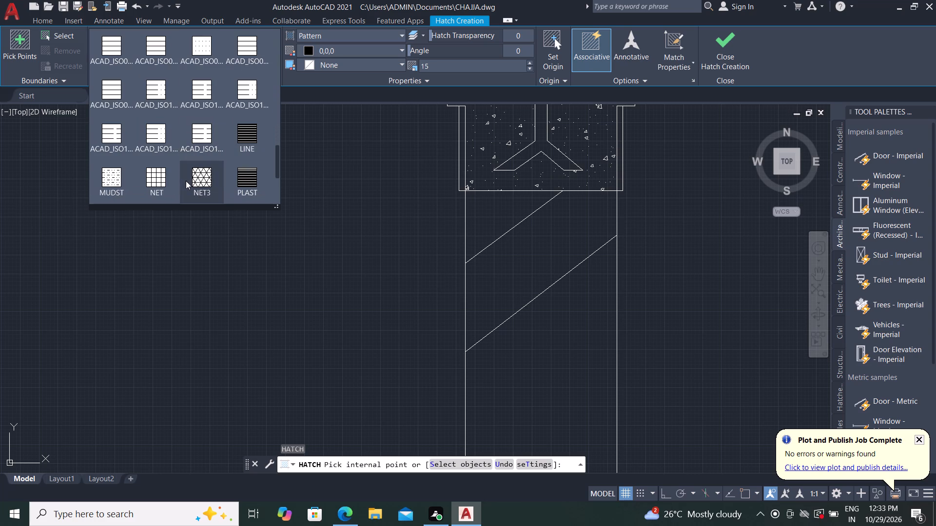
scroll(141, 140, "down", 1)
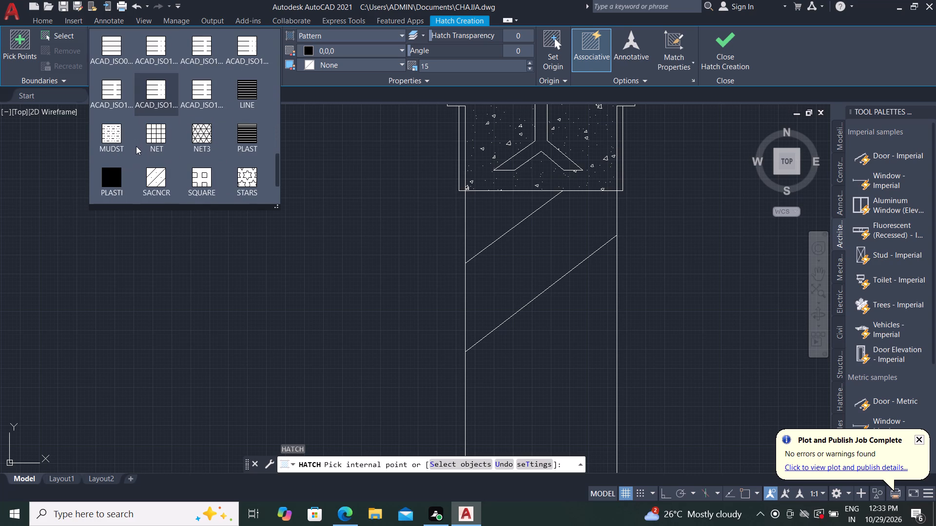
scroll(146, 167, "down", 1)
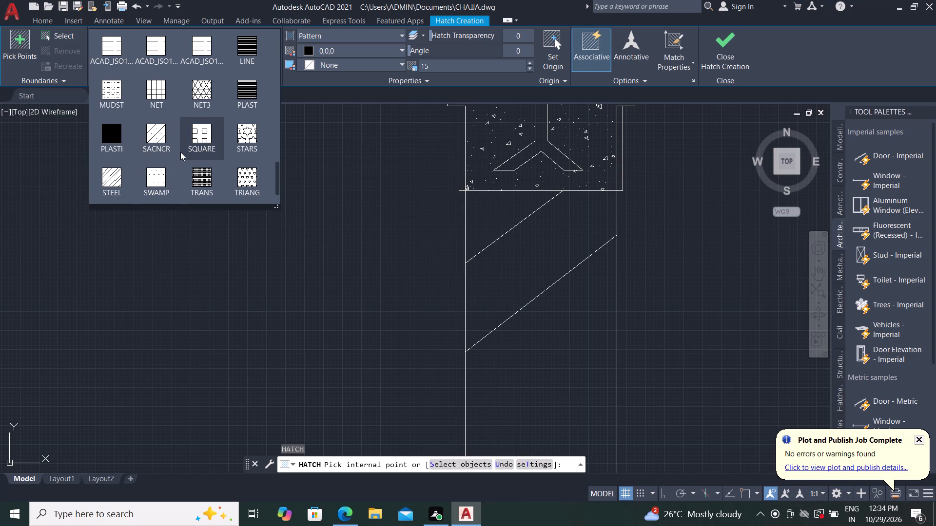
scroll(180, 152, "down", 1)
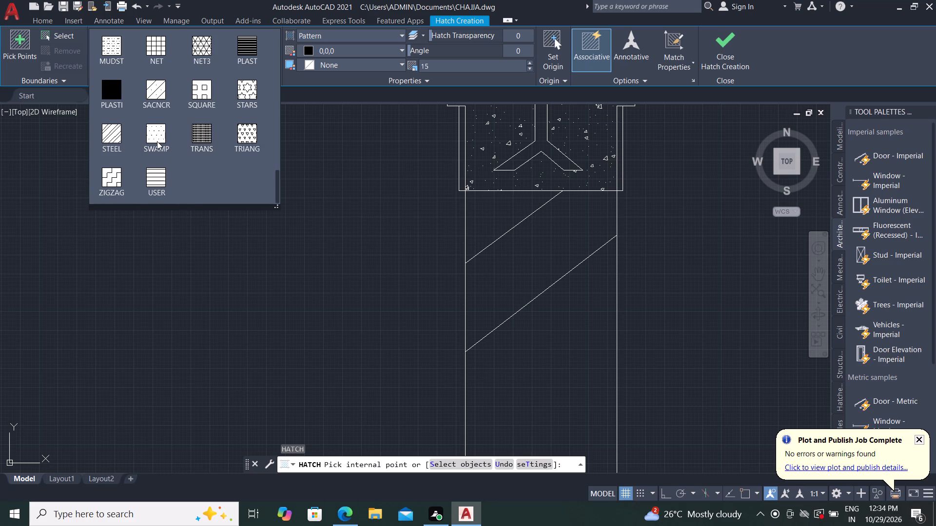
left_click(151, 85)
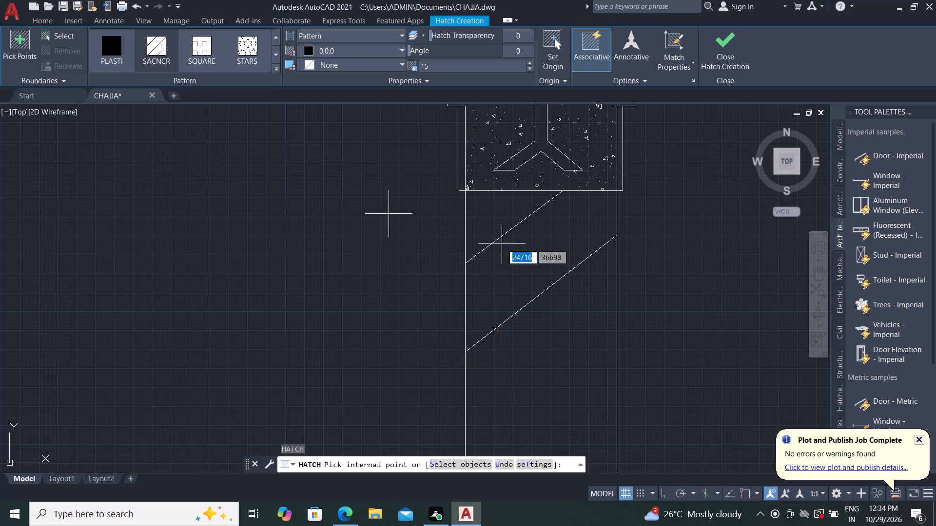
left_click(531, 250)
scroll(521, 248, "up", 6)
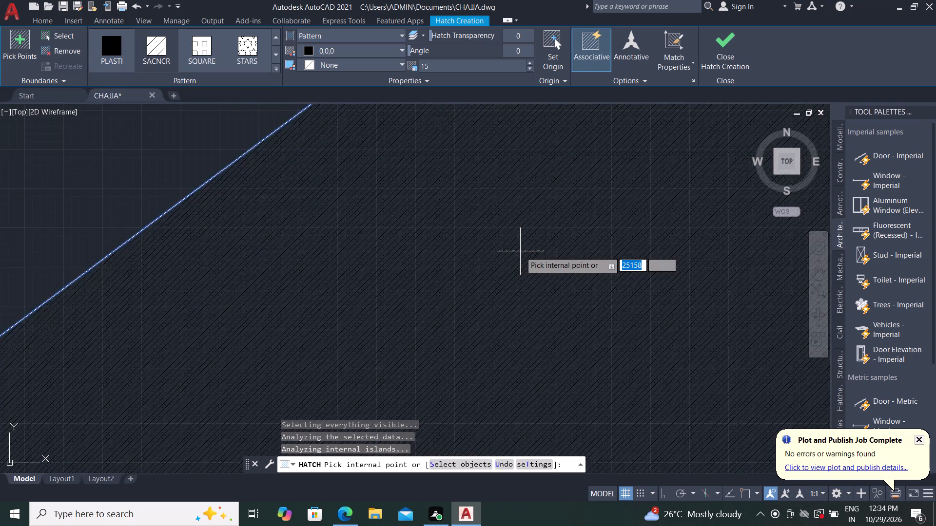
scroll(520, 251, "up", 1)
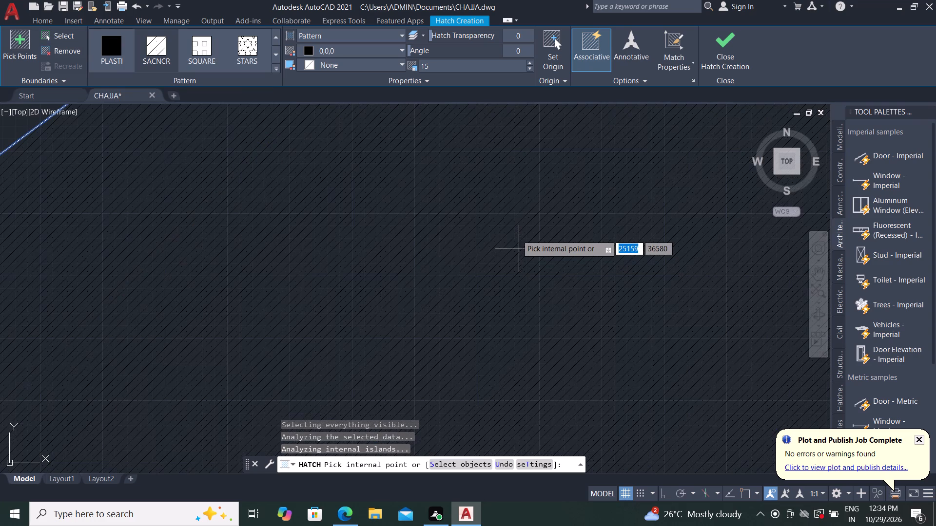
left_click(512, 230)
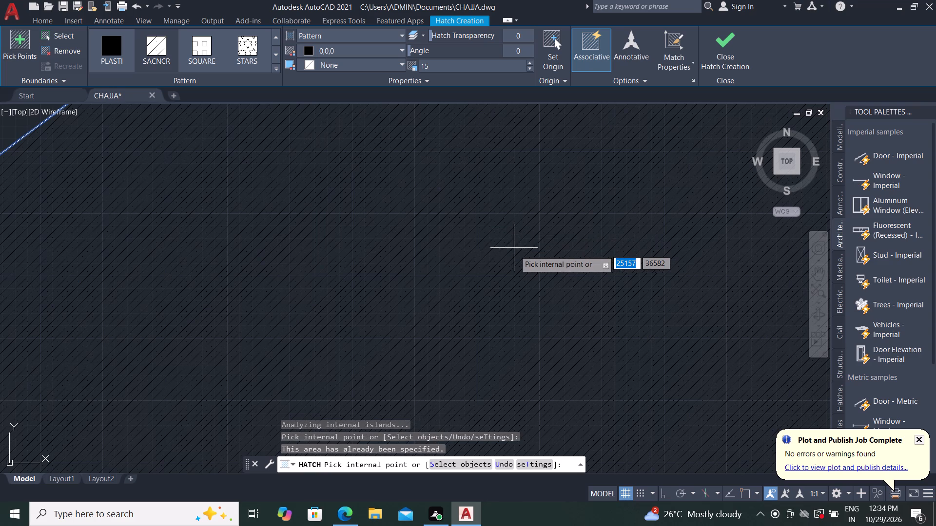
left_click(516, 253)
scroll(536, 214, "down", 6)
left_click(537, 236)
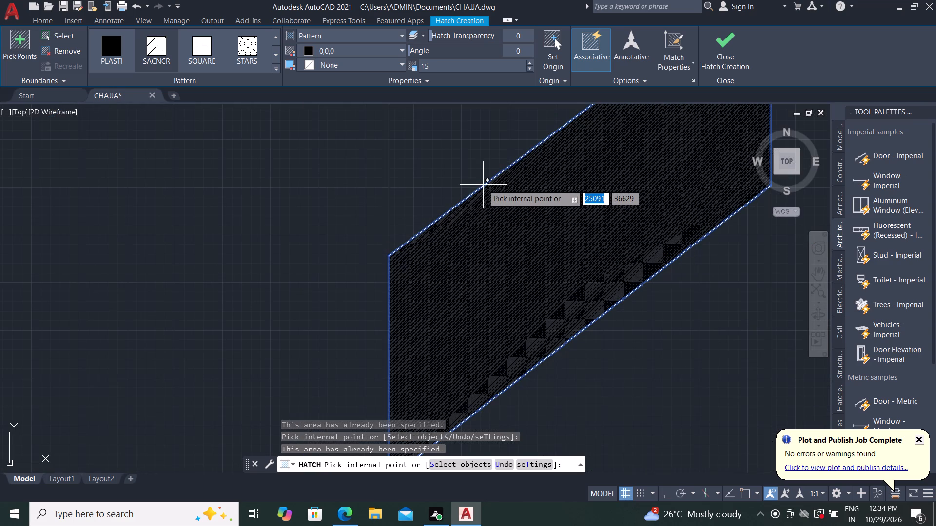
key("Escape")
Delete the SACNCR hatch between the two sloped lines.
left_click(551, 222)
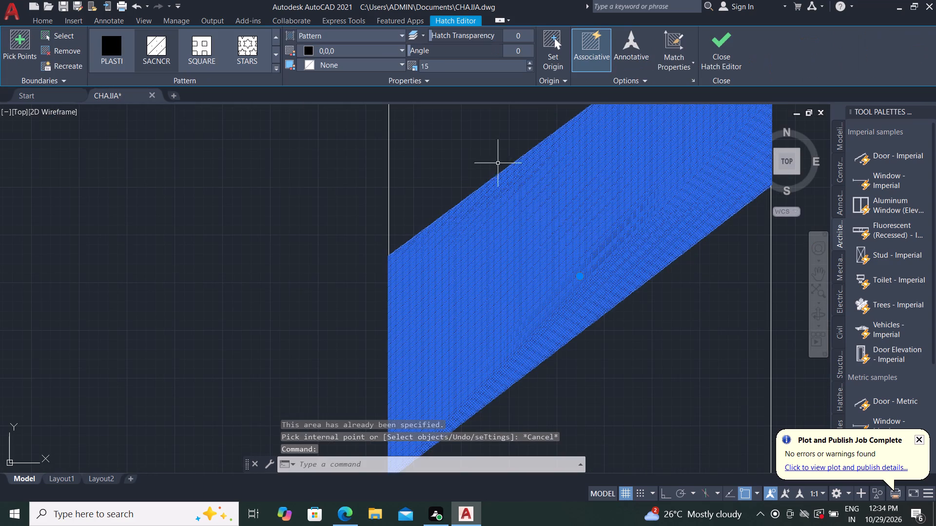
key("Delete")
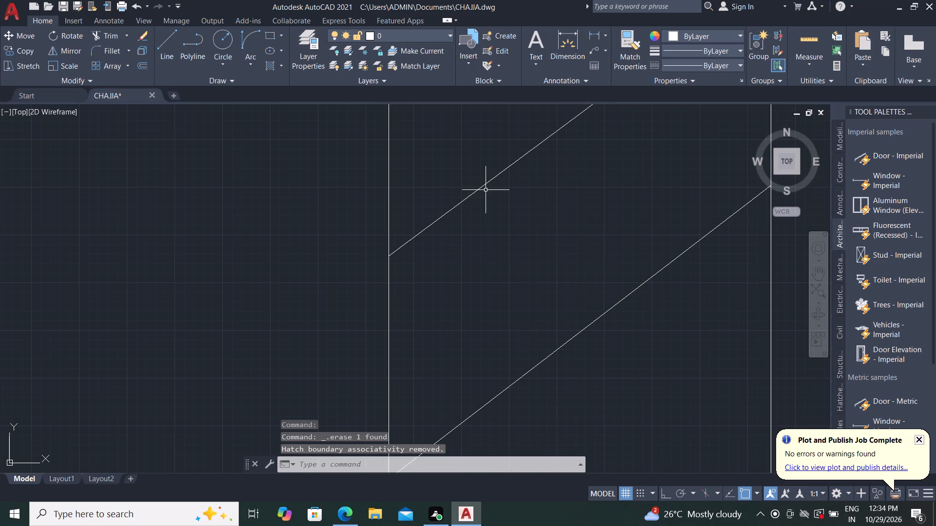
Hatch the wall area between the two sloped lines below the concrete block with the ANSI33 pattern.
type("H")
key("space")
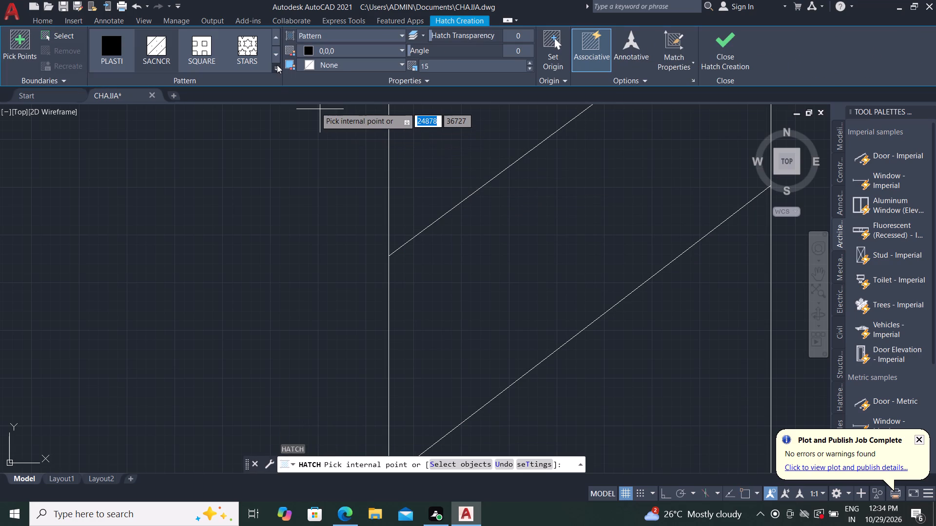
left_click(277, 65)
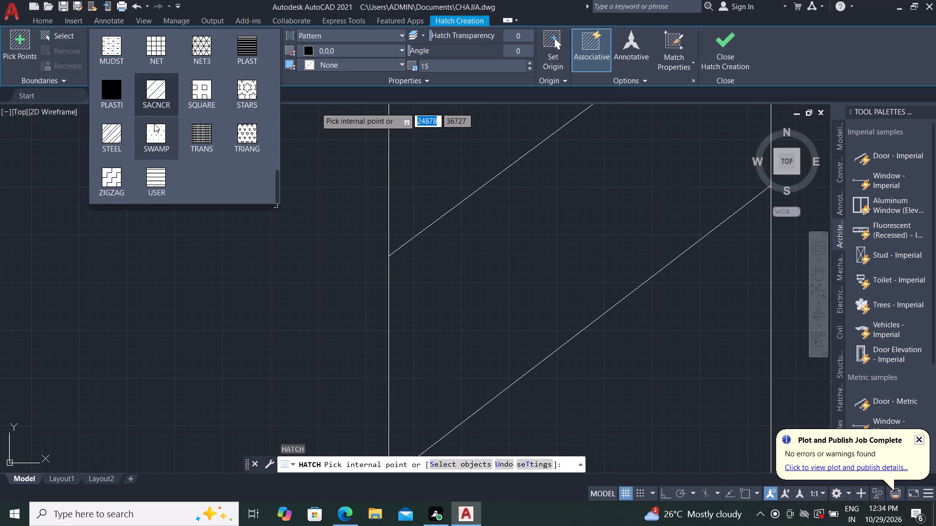
scroll(217, 46, "up", 2)
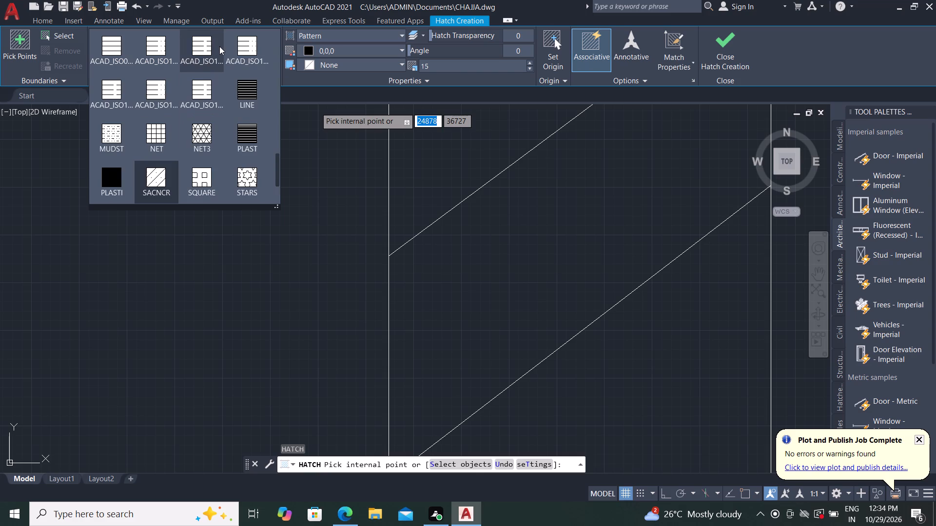
scroll(220, 47, "up", 1)
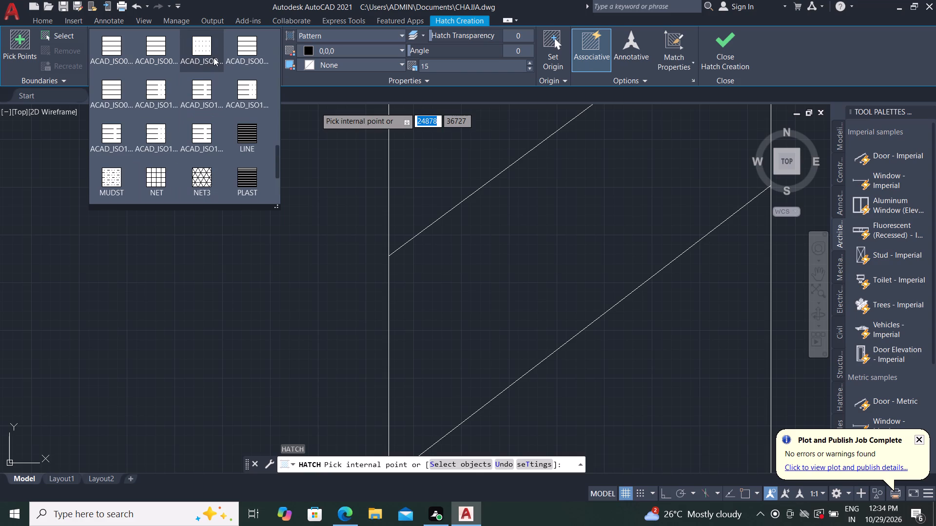
scroll(214, 57, "up", 3)
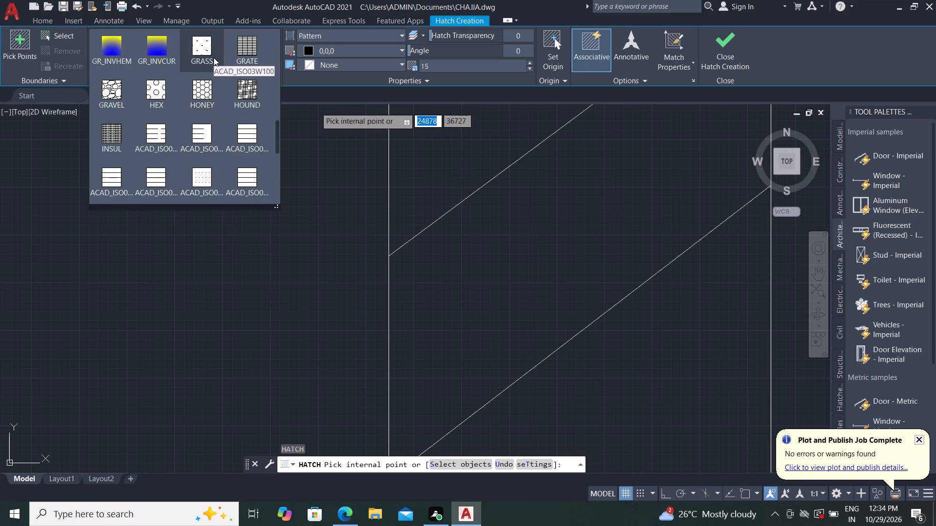
scroll(214, 57, "up", 3)
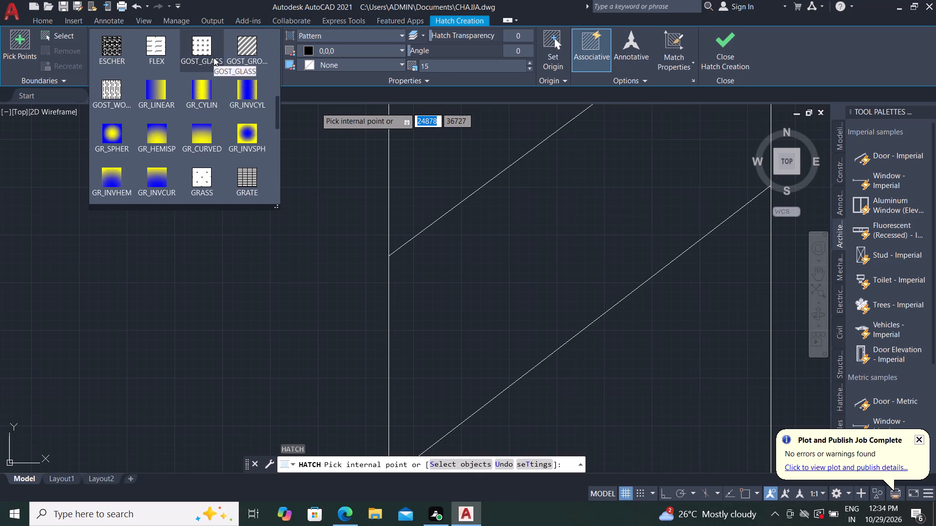
scroll(214, 57, "up", 1)
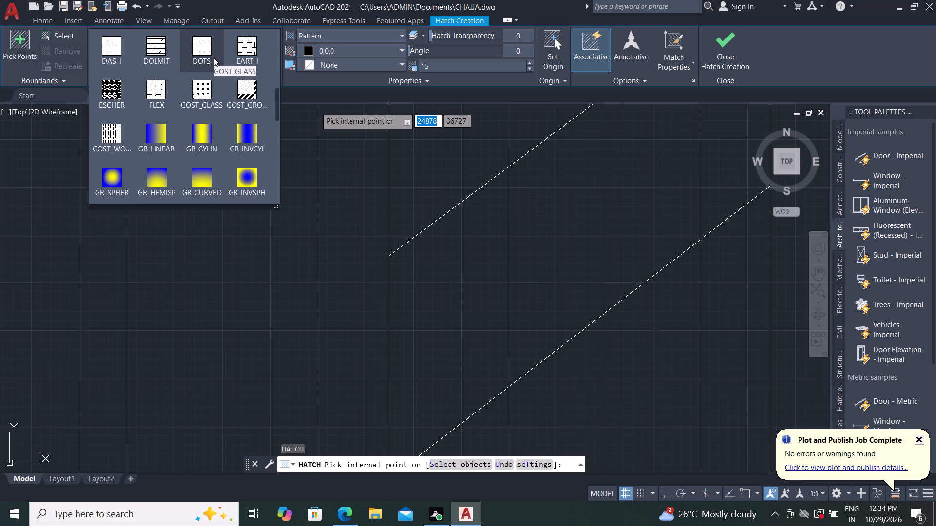
scroll(214, 57, "up", 2)
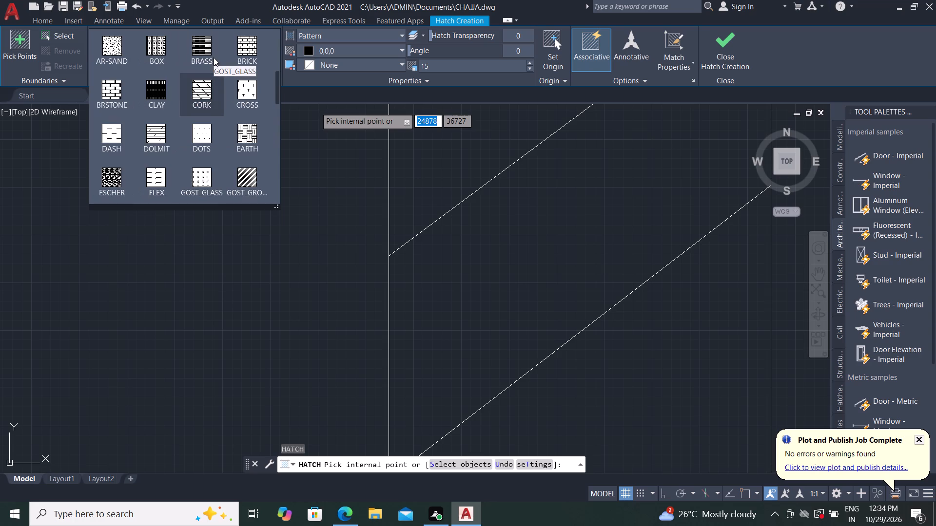
scroll(214, 57, "up", 1)
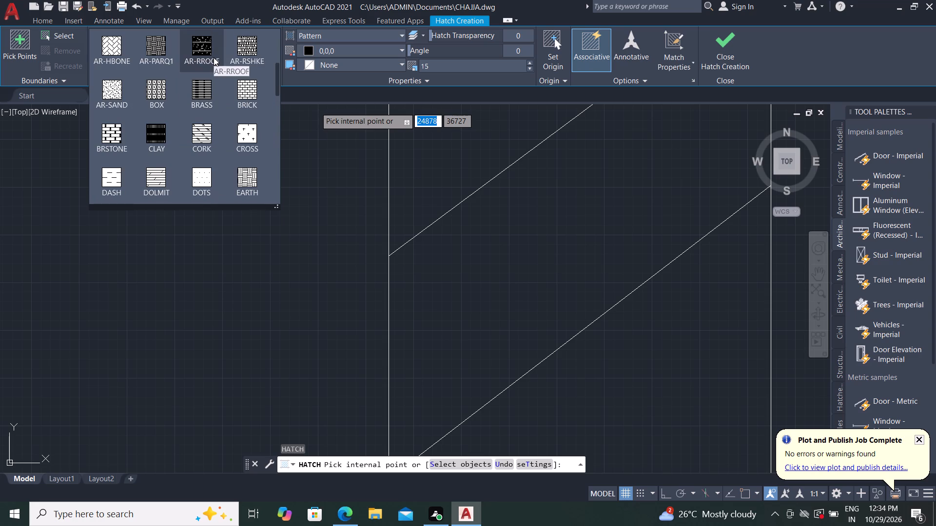
scroll(214, 57, "up", 2)
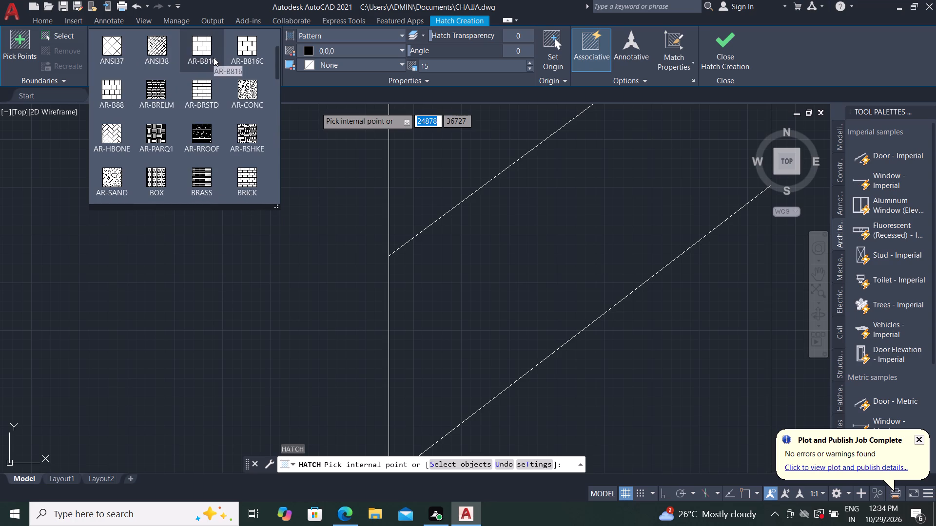
scroll(214, 57, "up", 1)
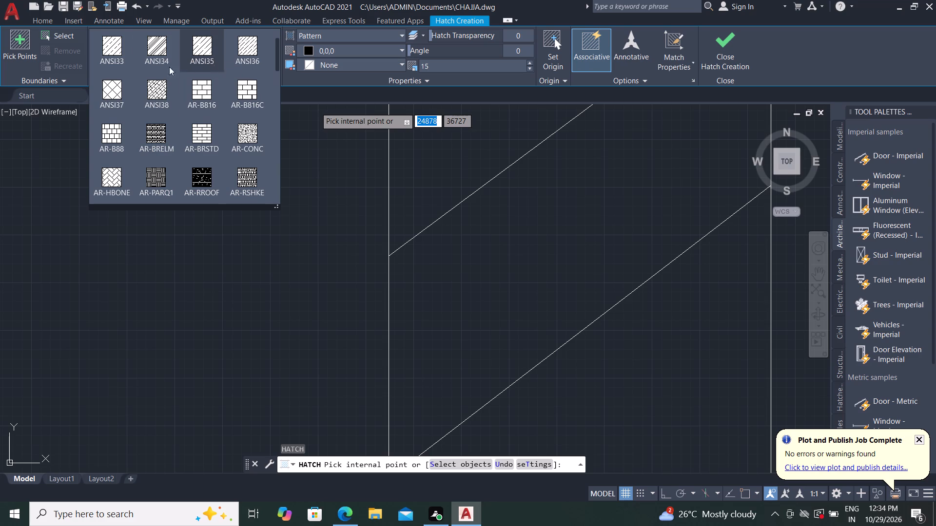
left_click(114, 42)
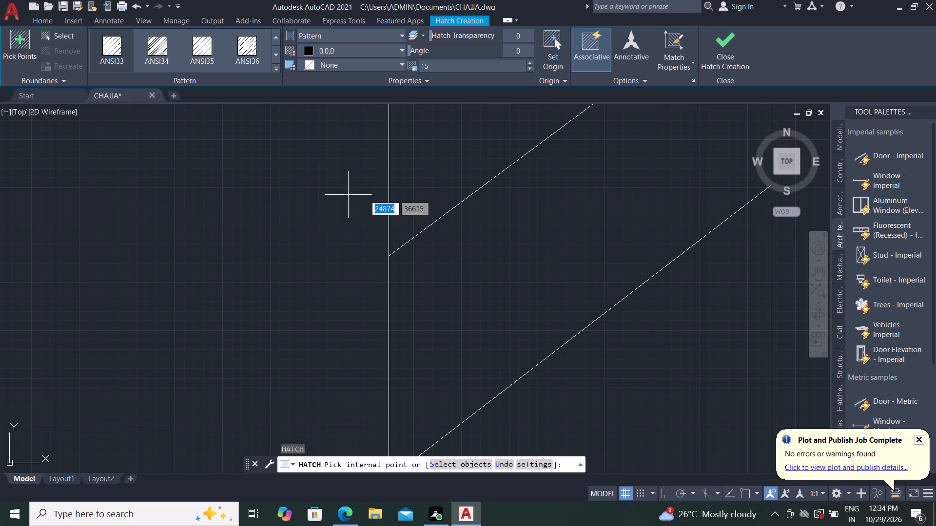
scroll(430, 216, "down", 1)
left_click(463, 251)
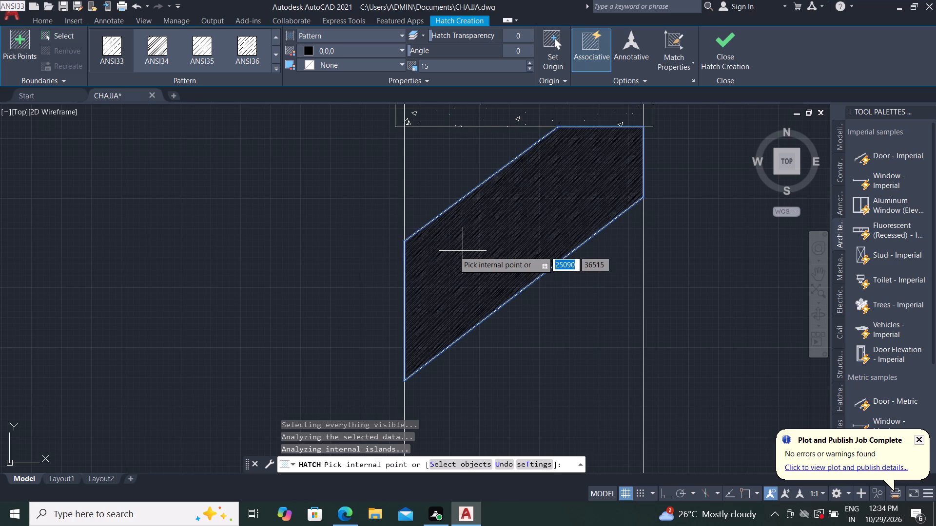
scroll(440, 252, "up", 8)
key("Escape")
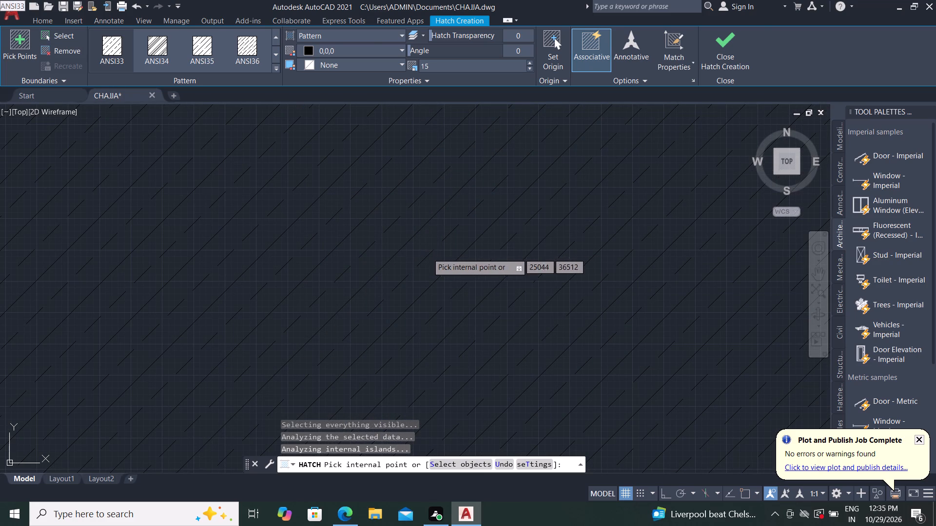
Set the colour of the ANSI33 wall hatch to ByLayer.
left_click(411, 237)
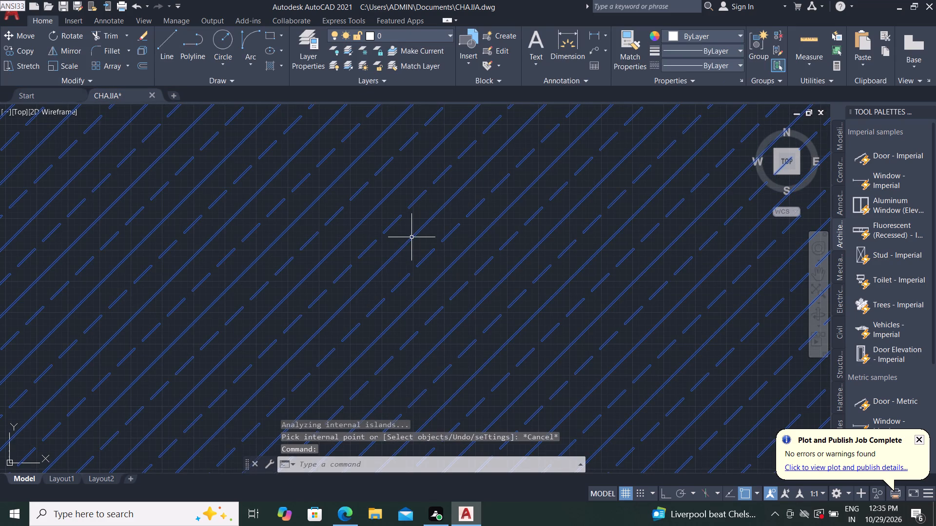
left_click(346, 51)
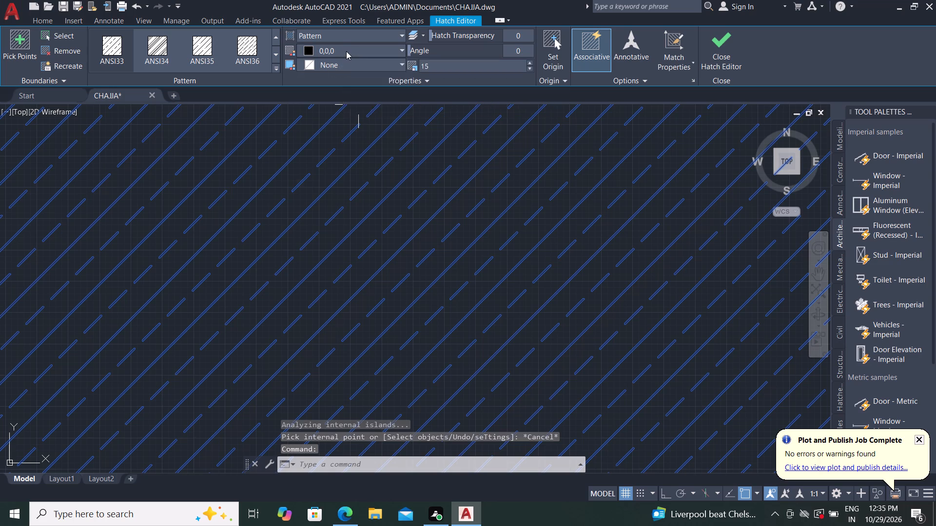
left_click(313, 69)
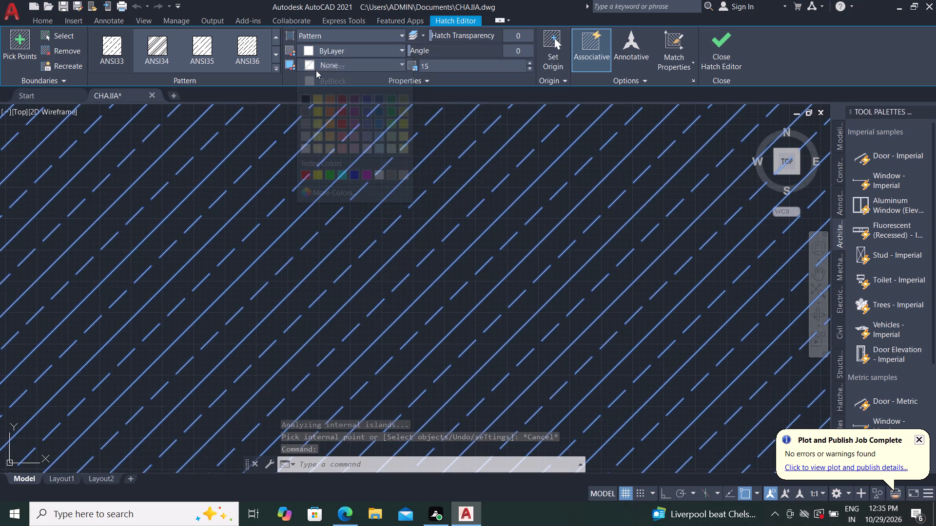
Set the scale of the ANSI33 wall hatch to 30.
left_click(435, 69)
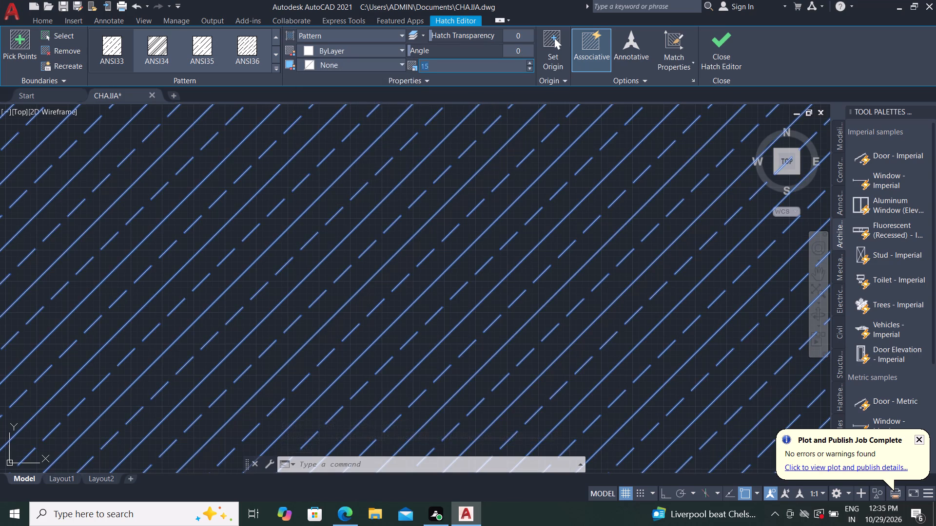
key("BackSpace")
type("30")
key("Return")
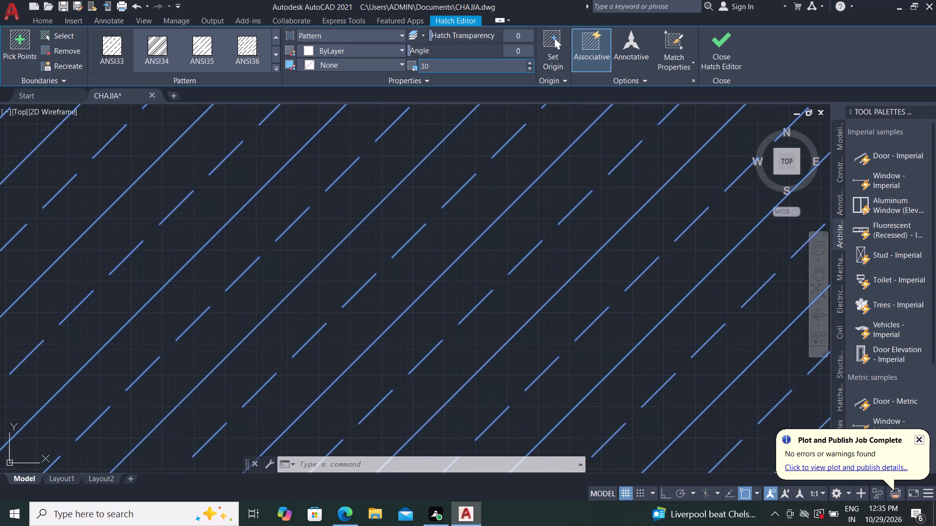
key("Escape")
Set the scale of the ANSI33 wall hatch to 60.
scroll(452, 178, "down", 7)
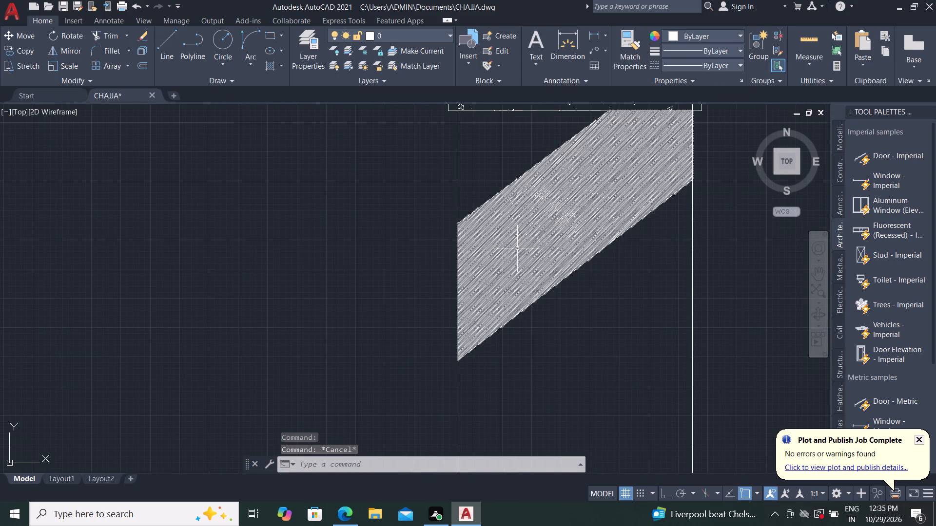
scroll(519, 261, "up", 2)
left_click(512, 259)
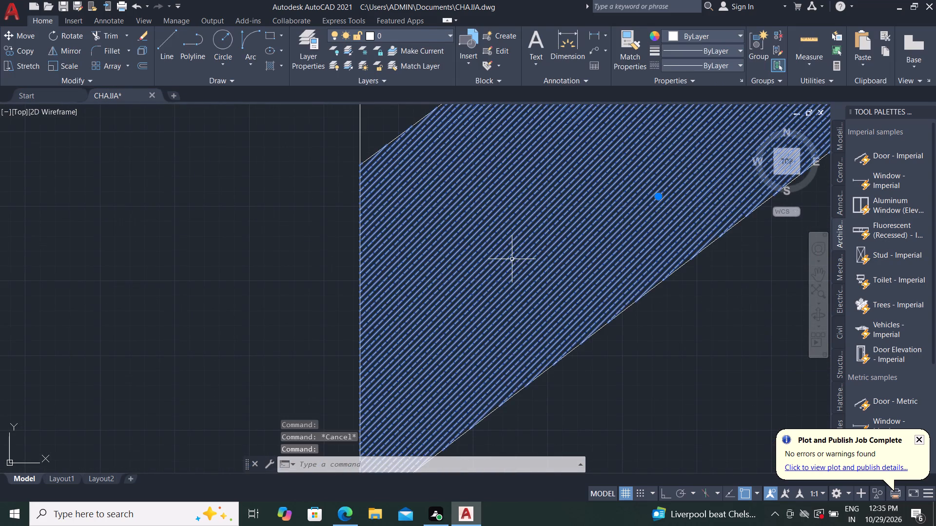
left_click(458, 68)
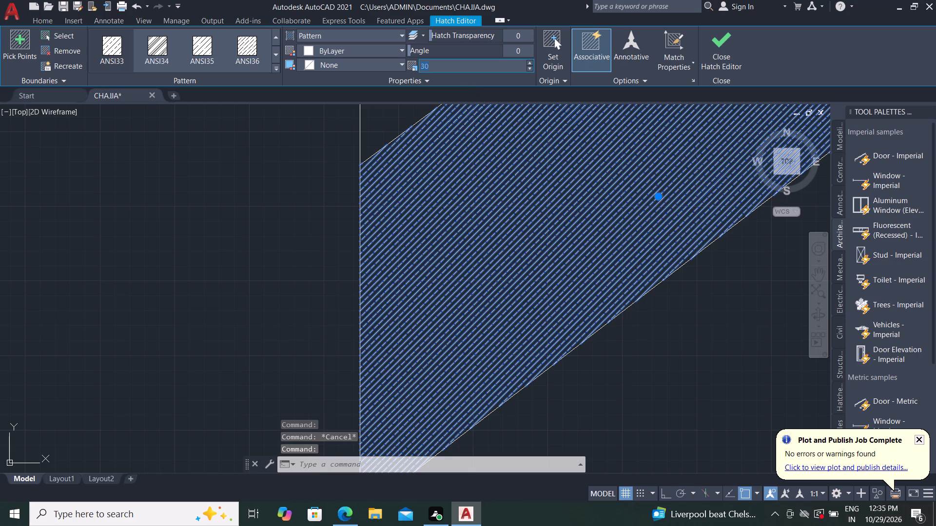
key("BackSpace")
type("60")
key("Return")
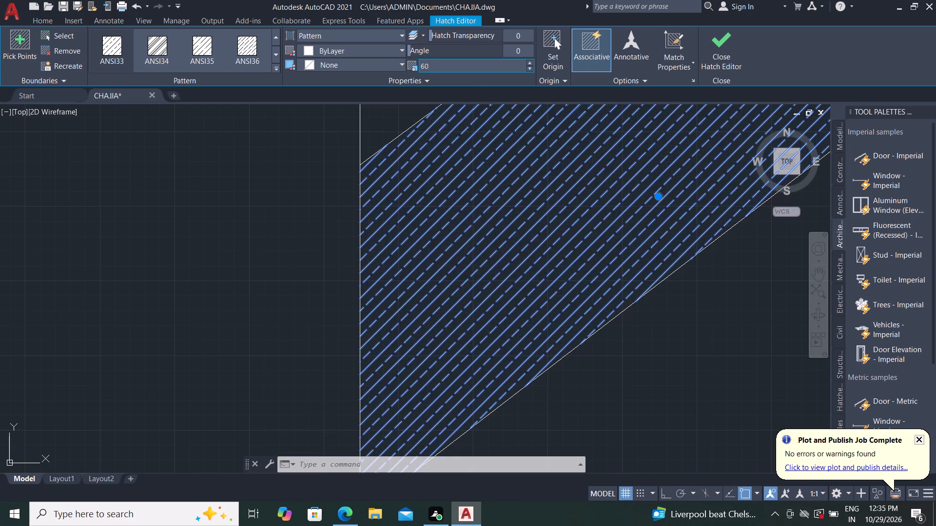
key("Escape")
Set the scale of the ANSI33 wall hatch to 100.
scroll(523, 263, "down", 1)
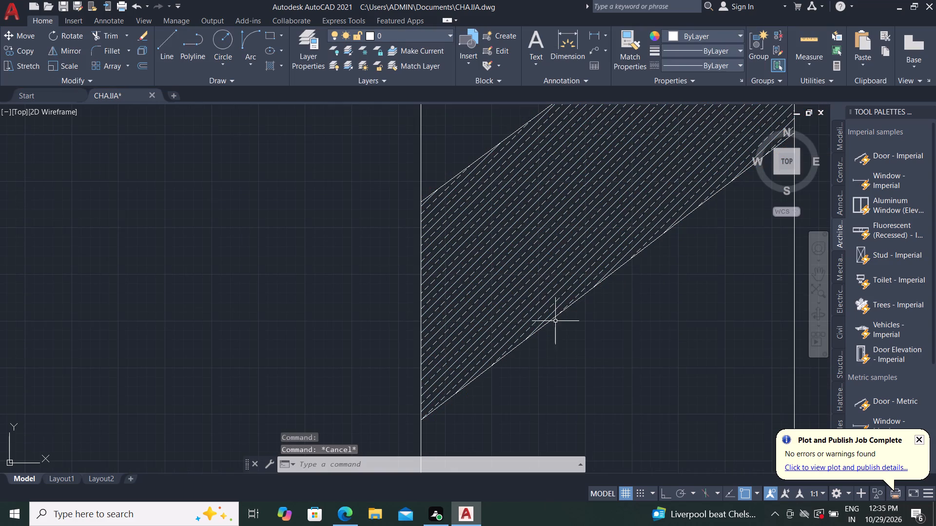
scroll(559, 323, "down", 2)
scroll(631, 264, "up", 3)
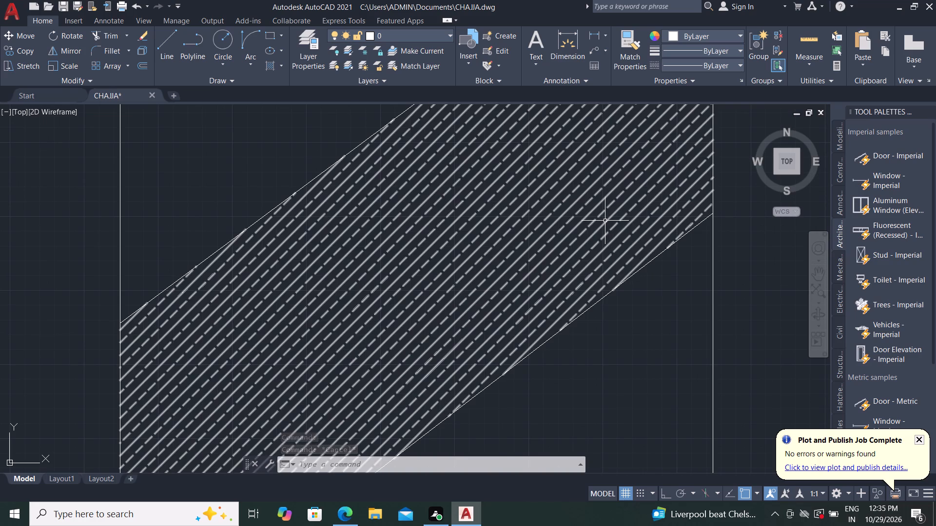
left_click(605, 221)
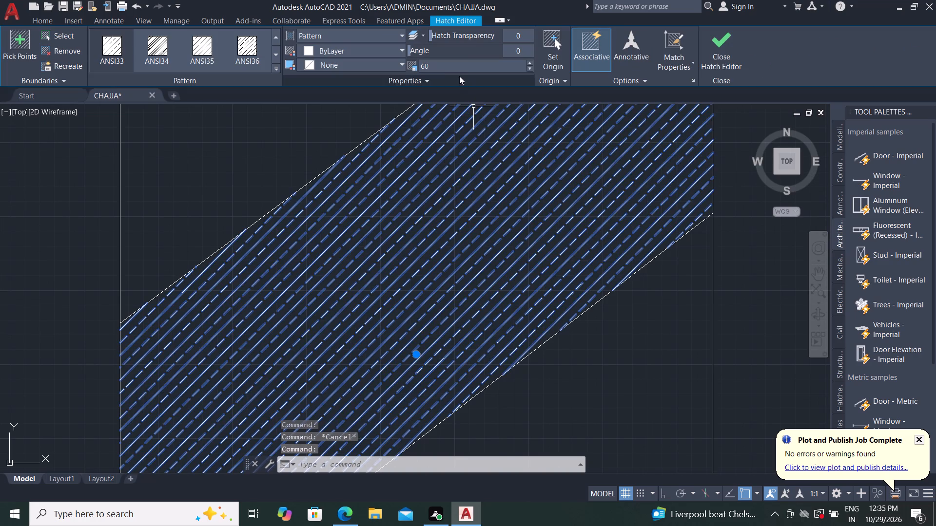
left_click(447, 69)
key("BackSpace")
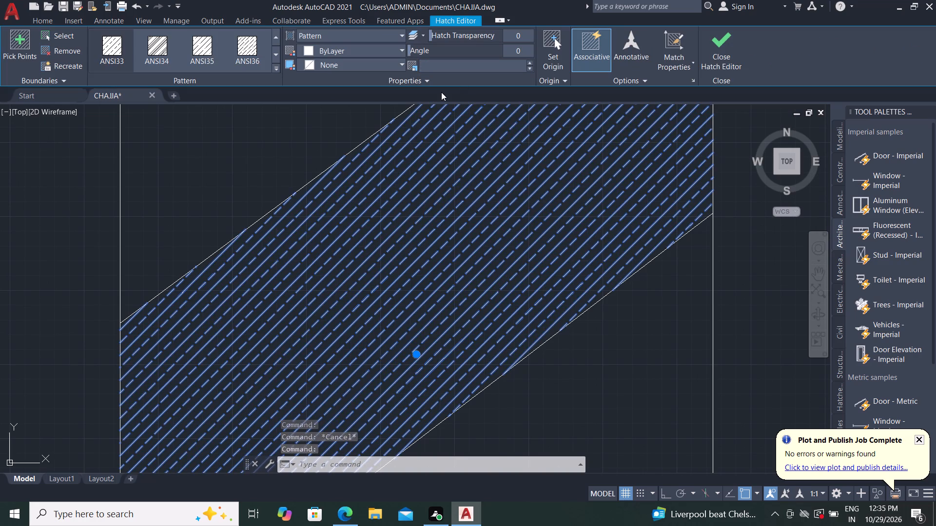
key("1")
type("00")
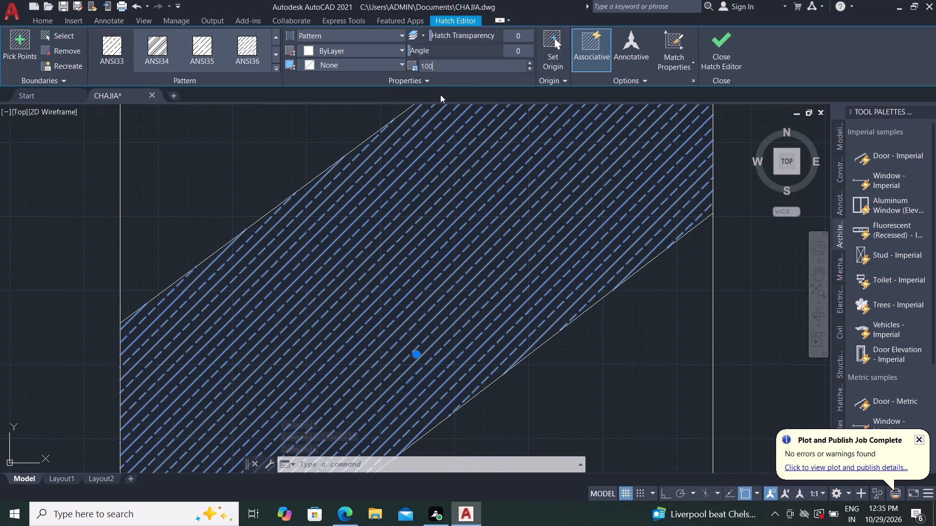
key("Return")
key("Escape")
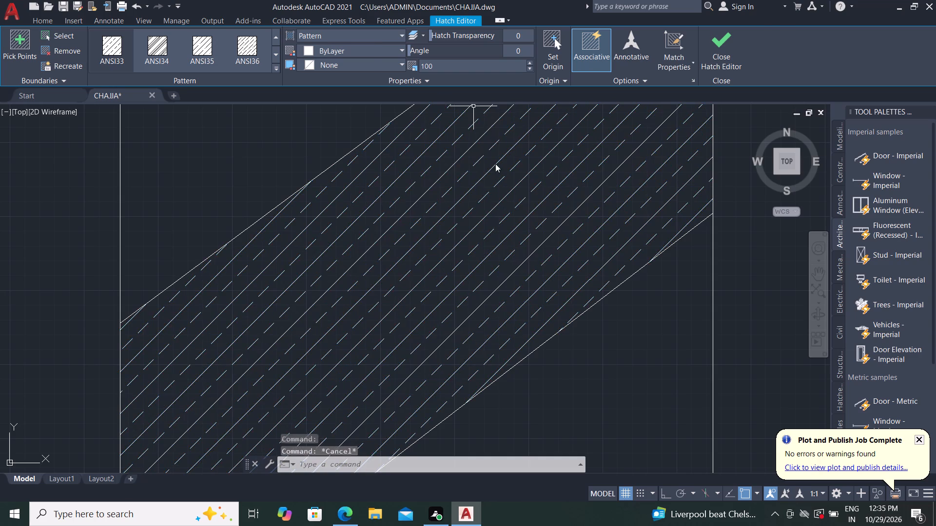
Draw a sloped line about 903 long at 55° across the wall, rising from its left edge just above ground level.
scroll(530, 214, "down", 4)
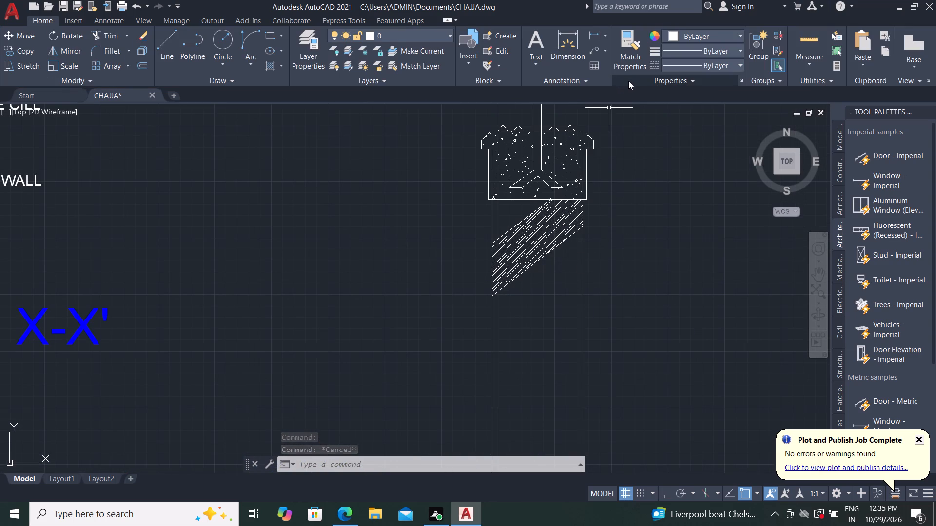
scroll(619, 118, "down", 1)
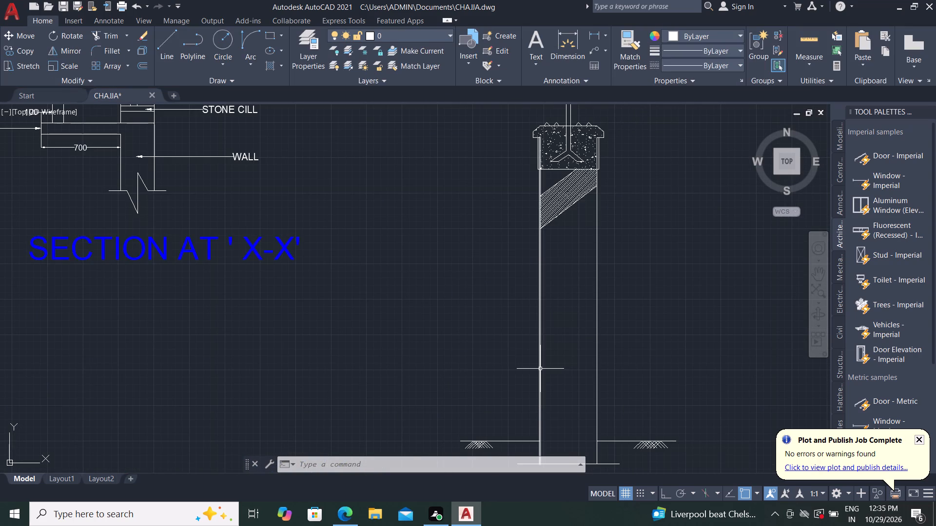
middle_click_drag(548, 410, 554, 313)
type("L")
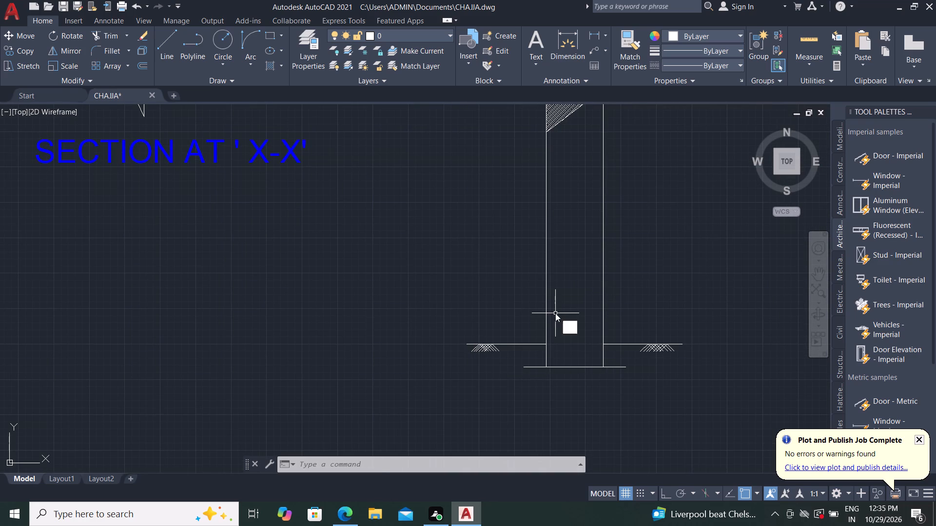
key("space")
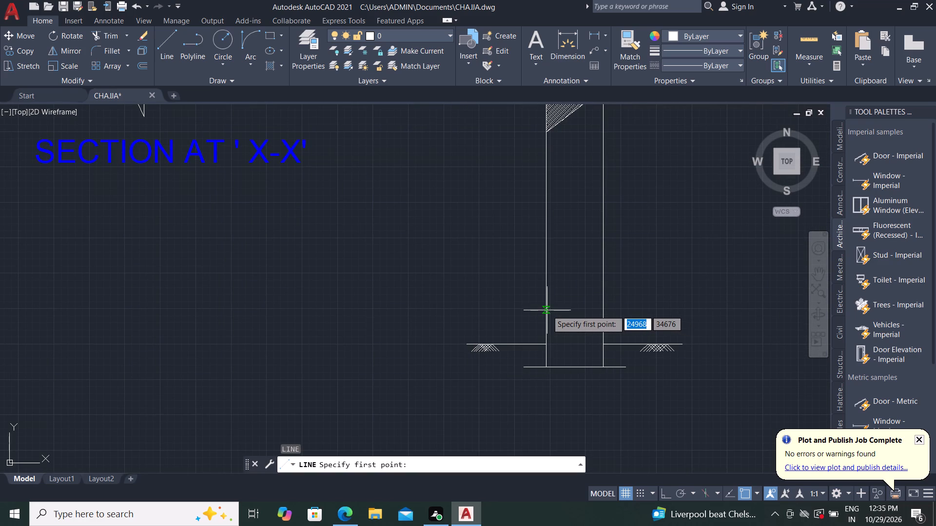
left_click(547, 310)
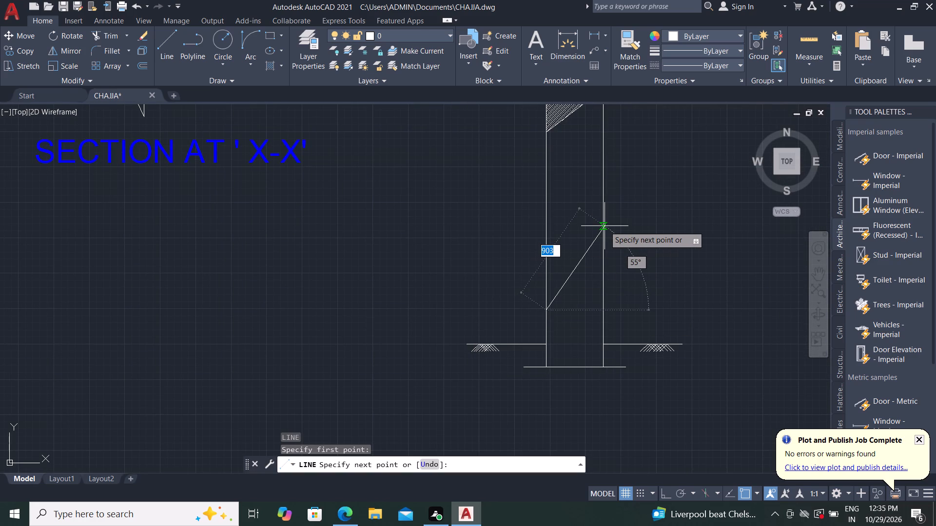
left_click(604, 226)
scroll(603, 227, "up", 2)
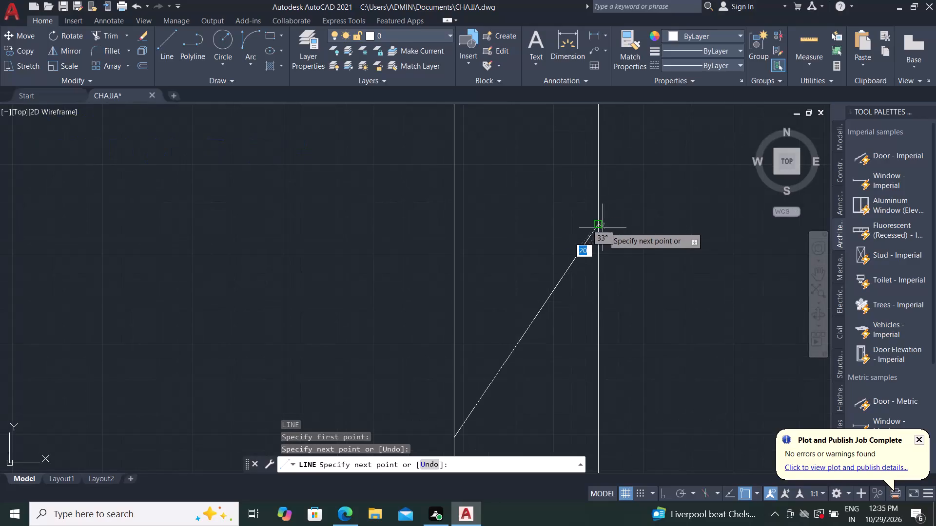
key("Escape")
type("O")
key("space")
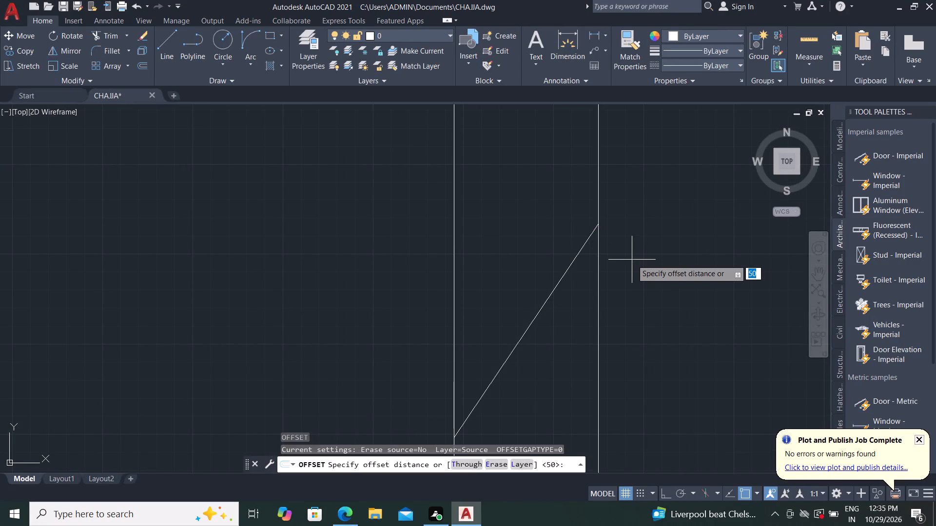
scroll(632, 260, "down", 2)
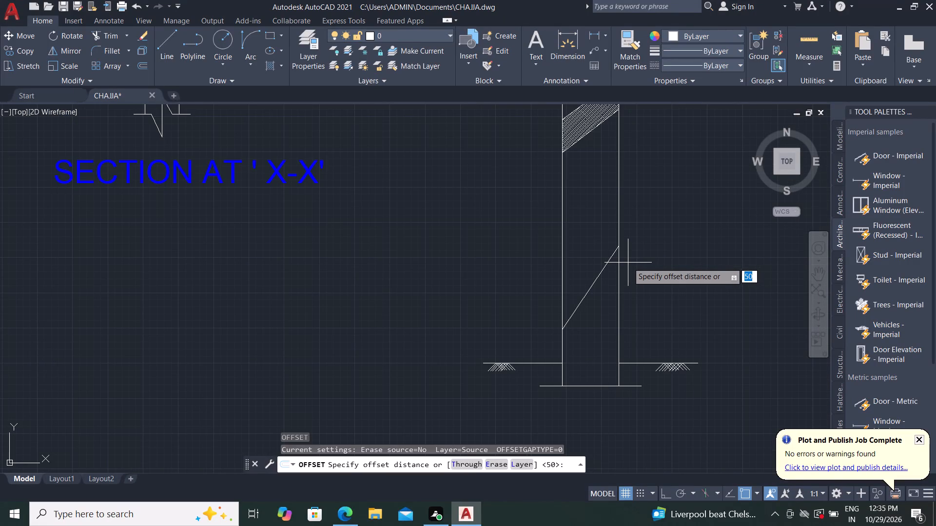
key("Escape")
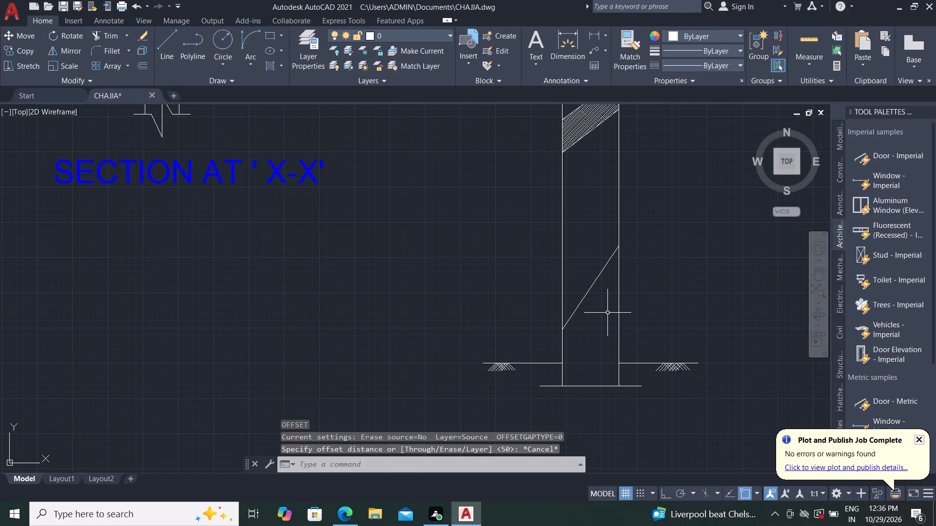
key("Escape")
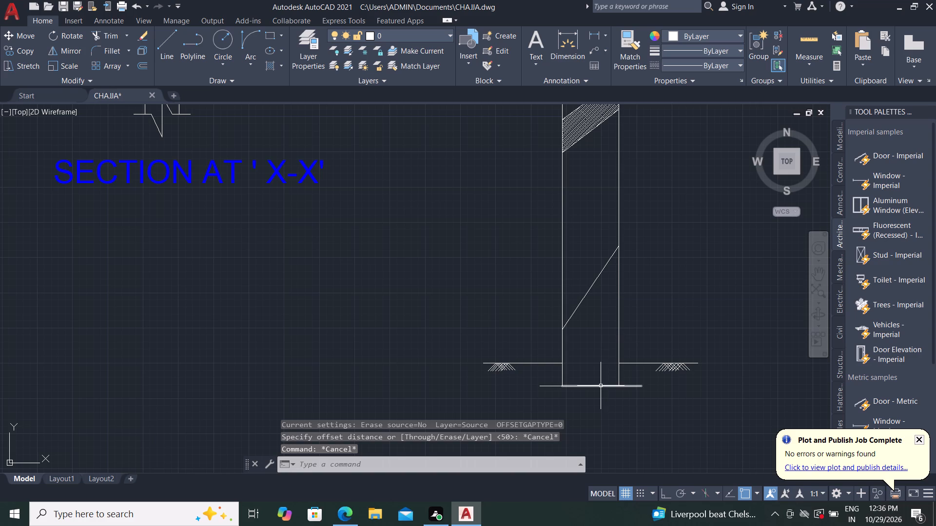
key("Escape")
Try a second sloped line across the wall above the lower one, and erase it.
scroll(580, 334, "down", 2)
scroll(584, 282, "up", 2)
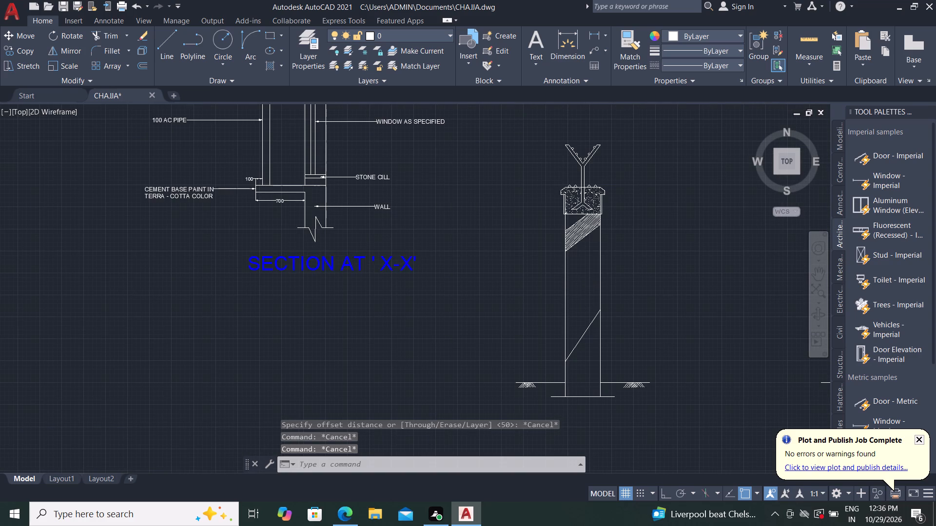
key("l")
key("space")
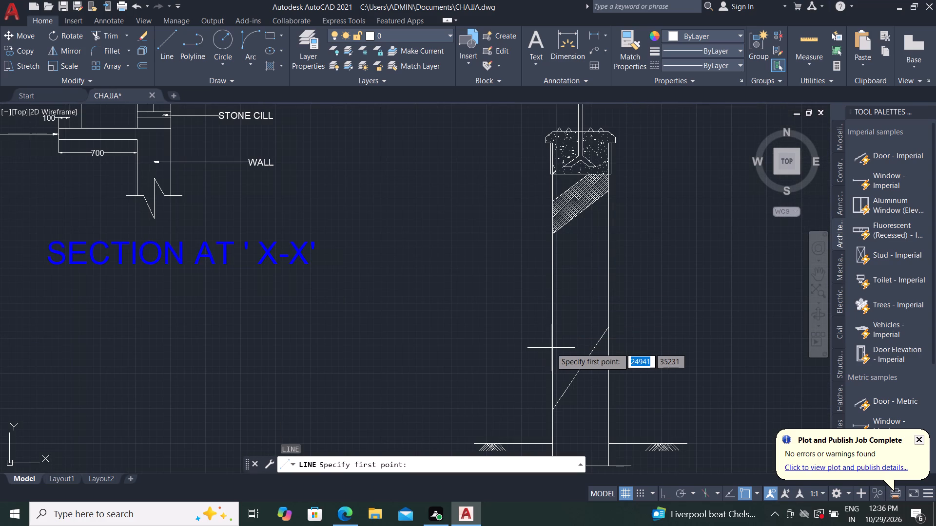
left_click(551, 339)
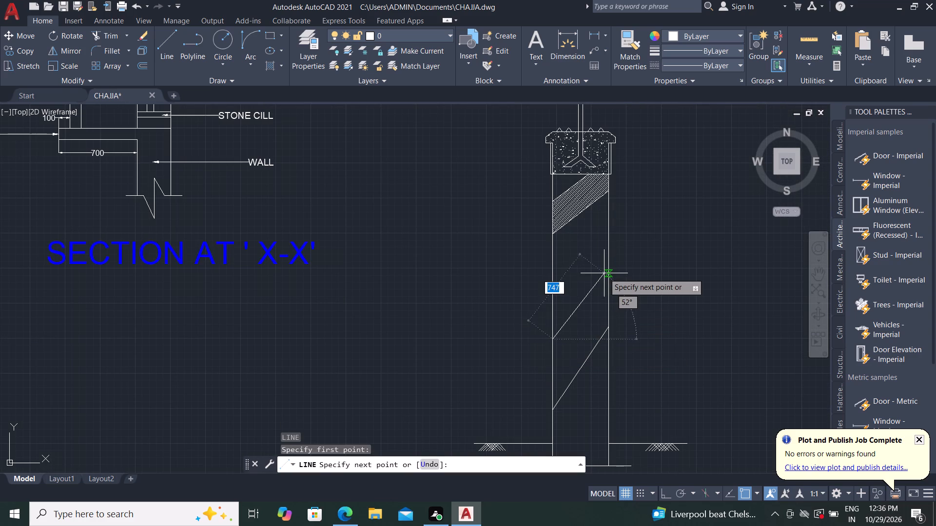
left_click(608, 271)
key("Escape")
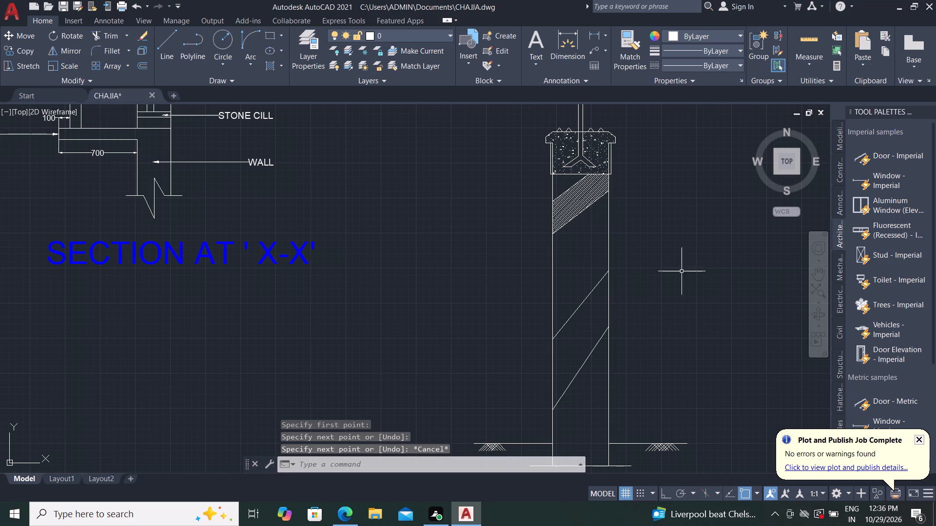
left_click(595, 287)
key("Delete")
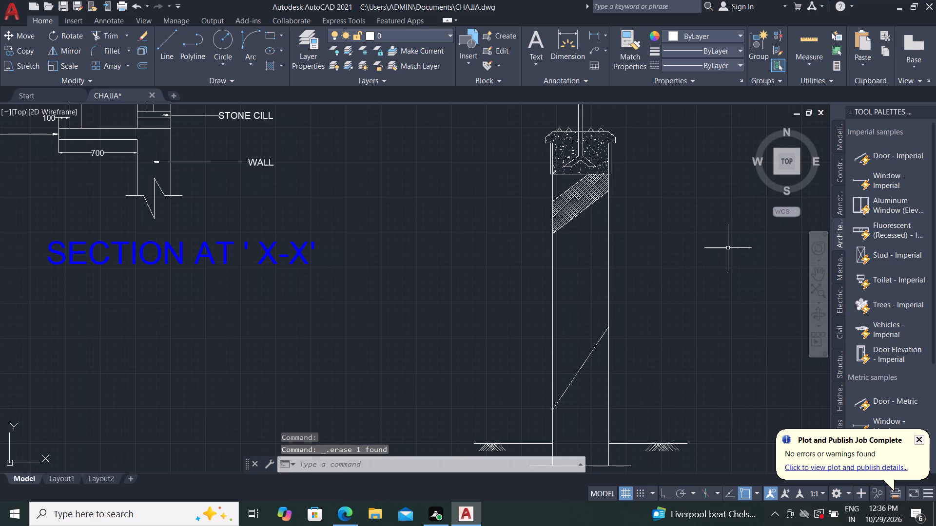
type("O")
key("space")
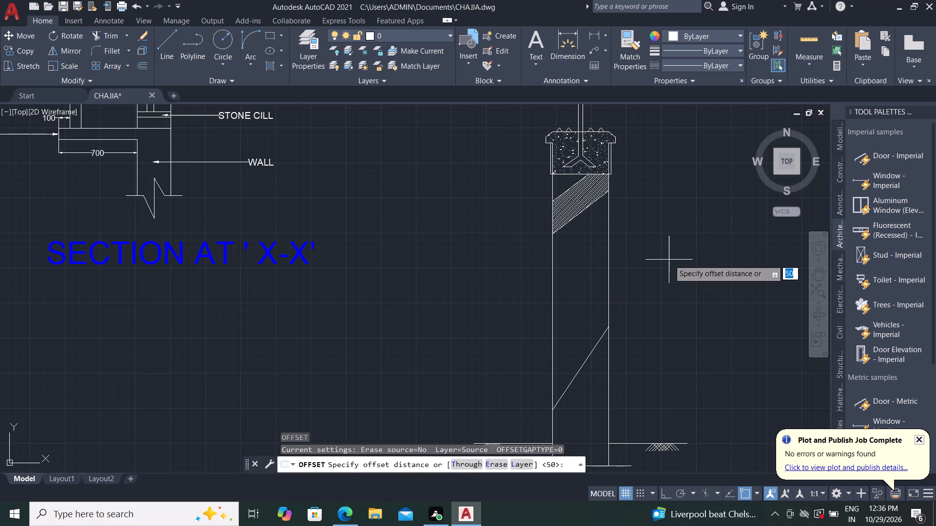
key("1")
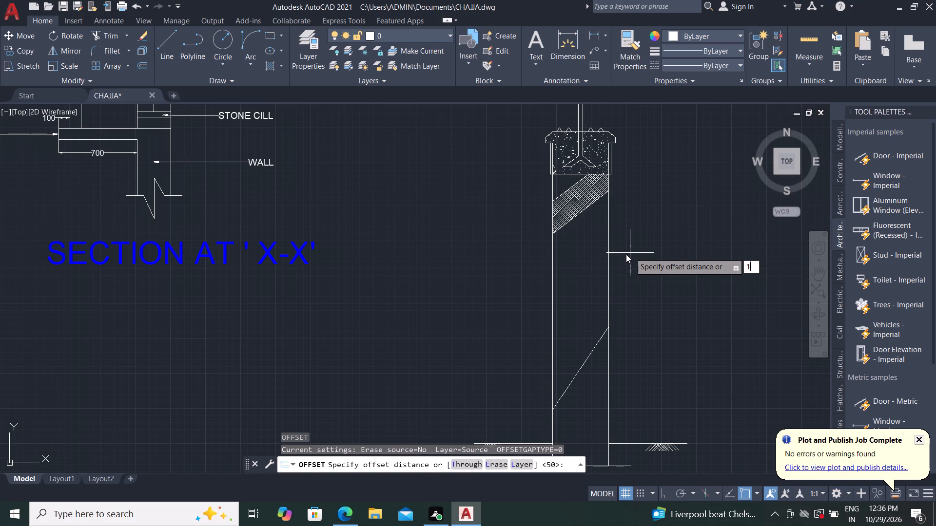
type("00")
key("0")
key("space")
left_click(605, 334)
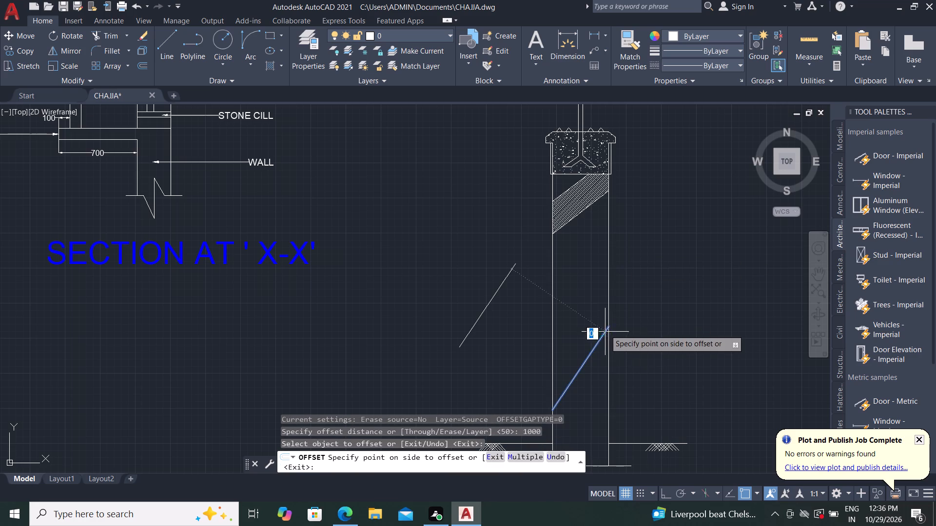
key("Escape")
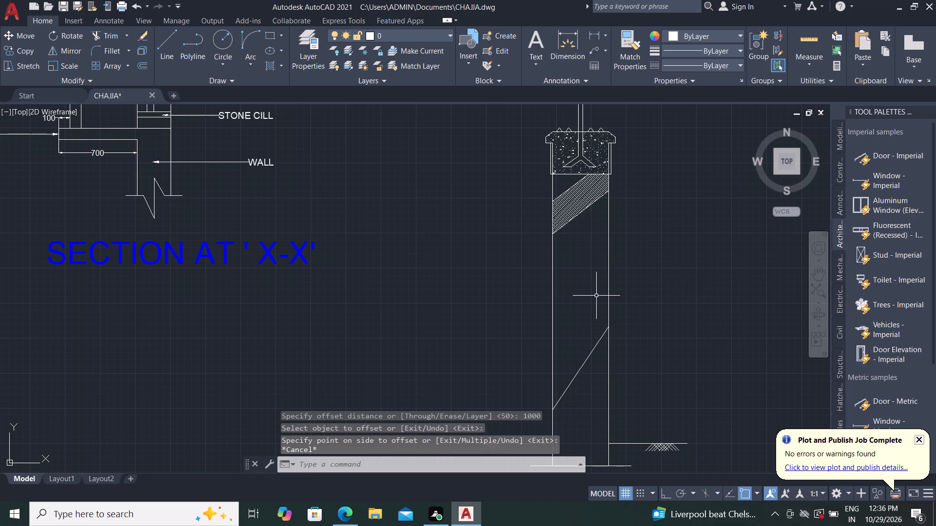
Draw a second sloped line about 886 long at 56° across the wall, above the lower sloped line.
key("l")
key("space")
left_click(551, 343)
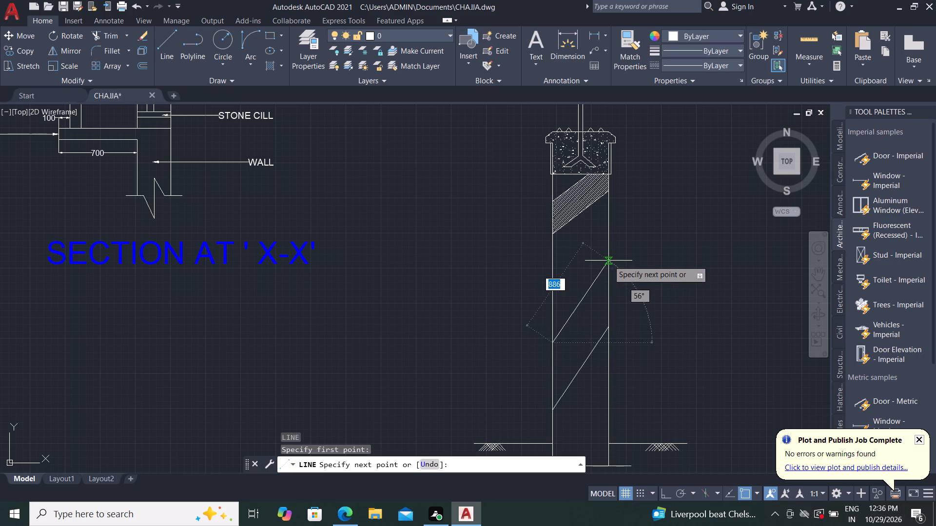
left_click(608, 260)
key("Escape")
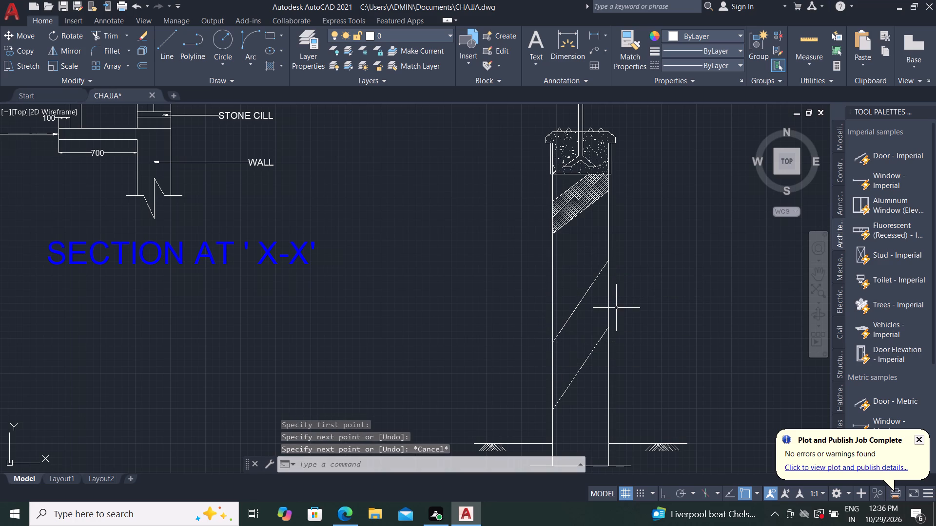
Hatch the band between the two lower sloped lines with the ANSI34 pattern.
type("H")
key("space")
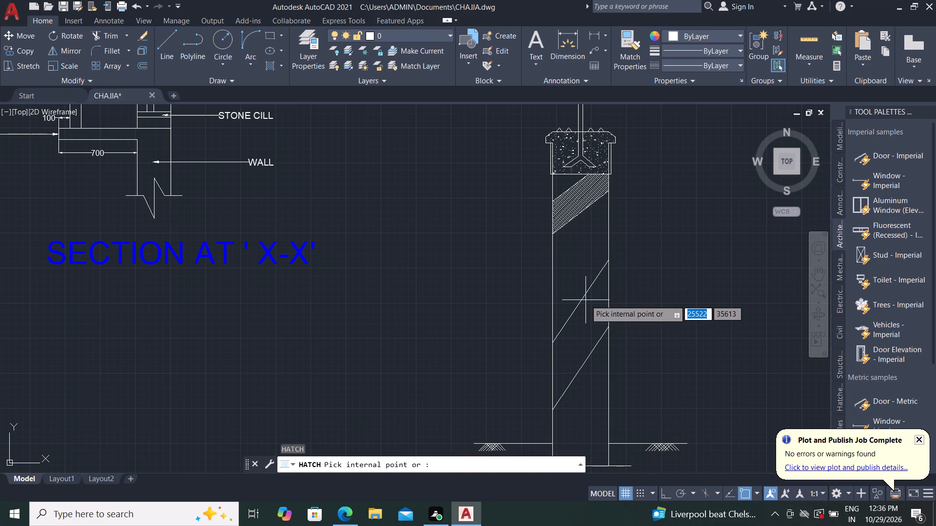
left_click(590, 310)
key("Escape")
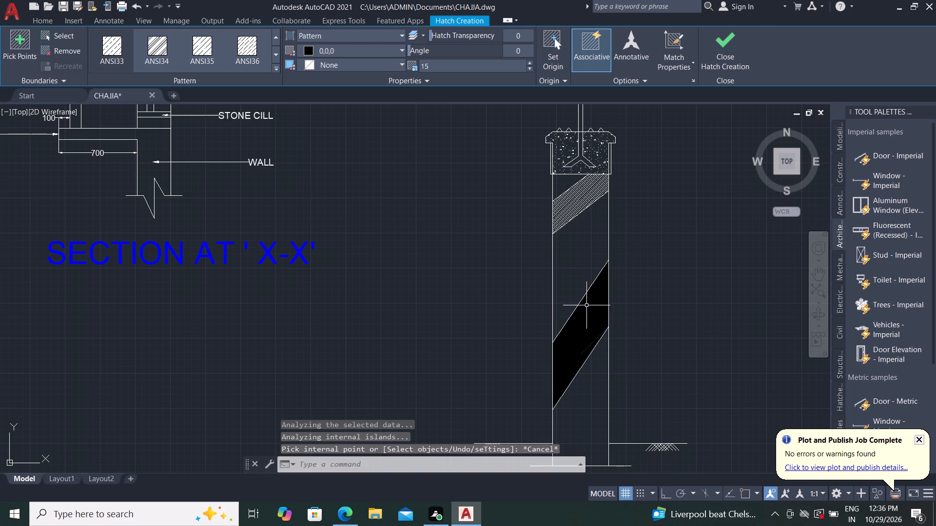
Hatch the lower sloped band again, trying a pattern scale of 30.
key("h")
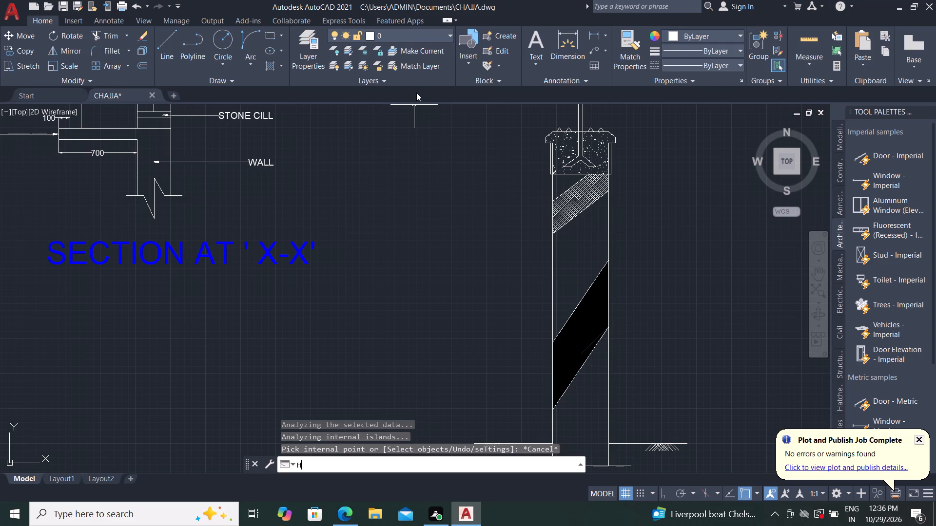
key("space")
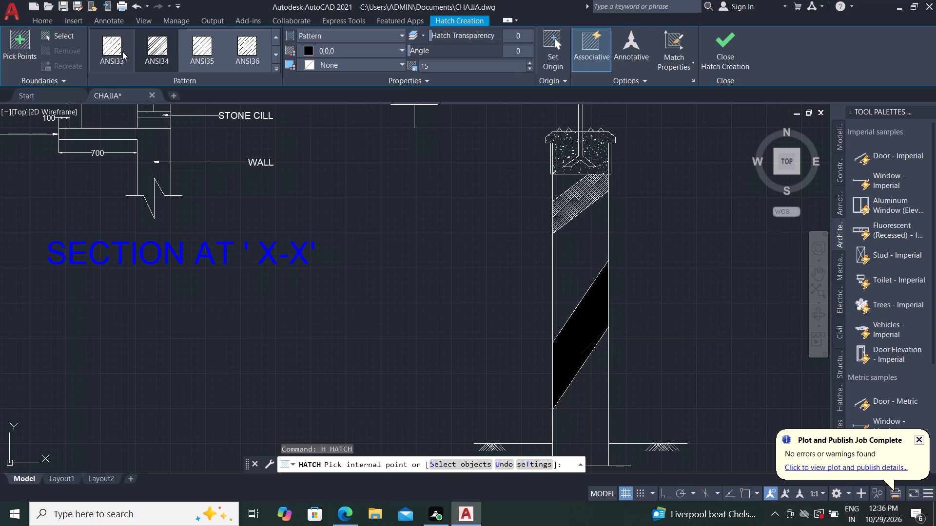
left_click(107, 52)
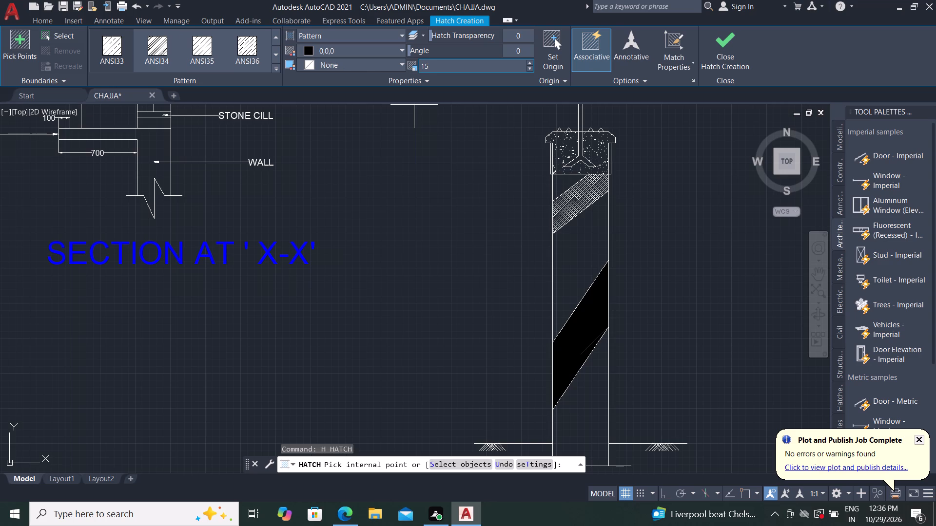
left_click(433, 67)
key("BackSpace")
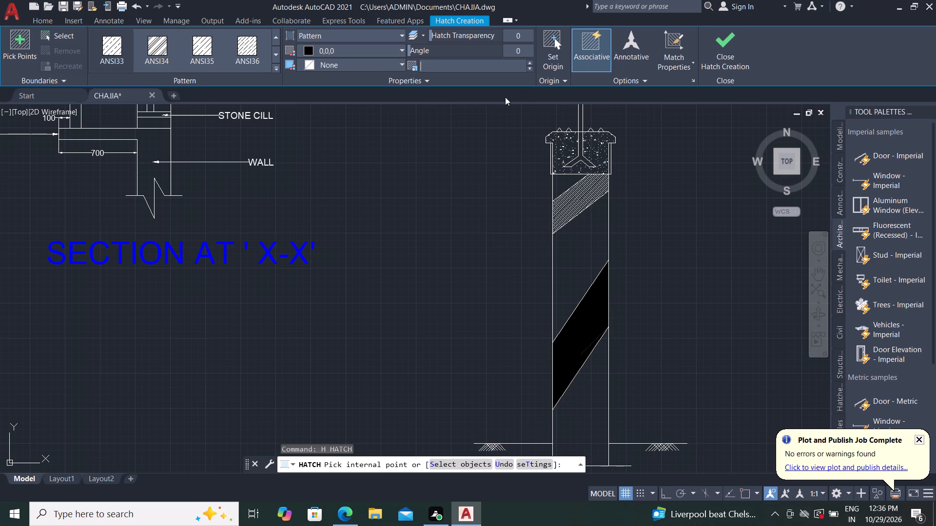
scroll(397, 117, "left", 20)
scroll(397, 117, "left", 2)
key("3")
key("0")
key("Return")
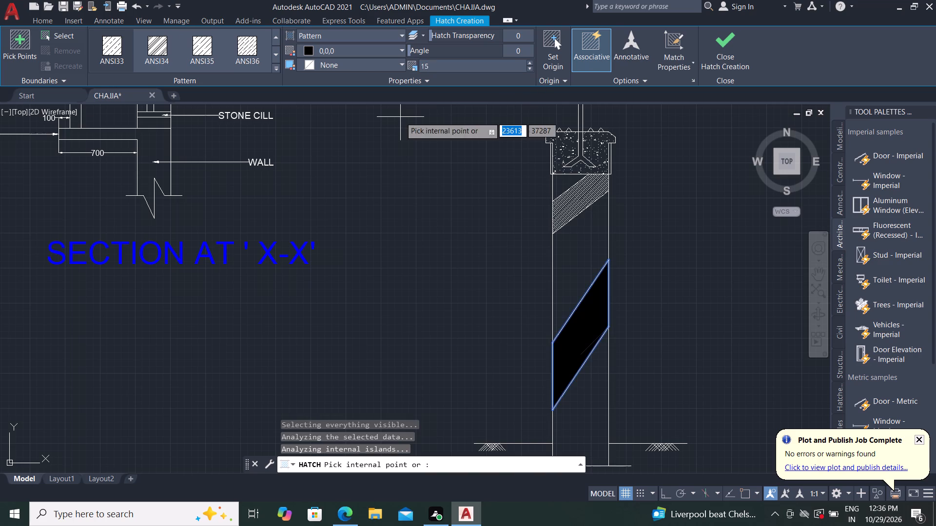
Set the colour of the new lower band hatch to ByLayer and finish the hatch.
left_click(344, 52)
left_click(312, 64)
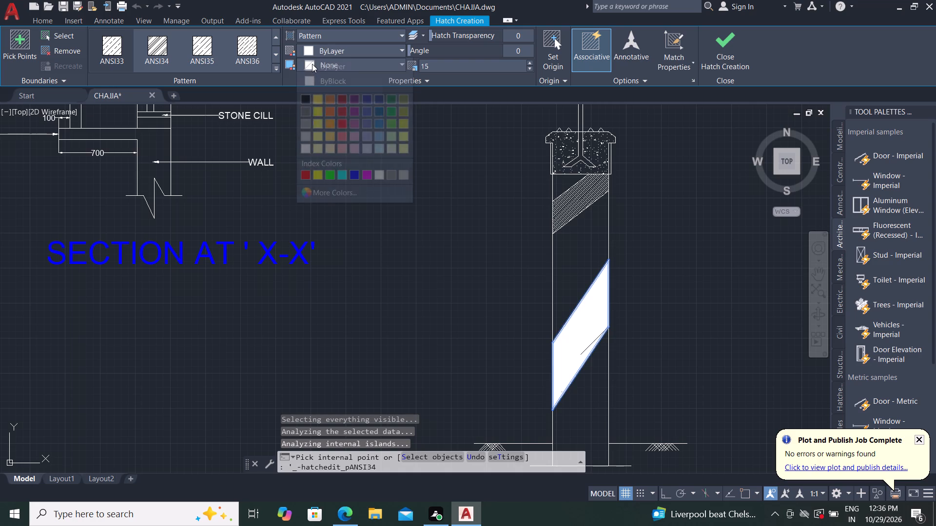
key("Escape")
scroll(582, 330, "up", 2)
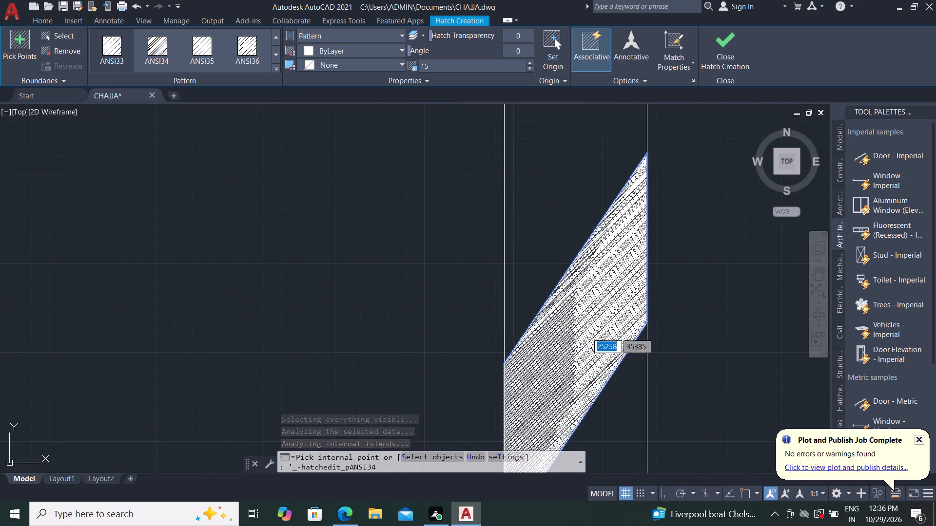
key("space")
scroll(582, 333, "down", 1)
scroll(581, 262, "down", 2)
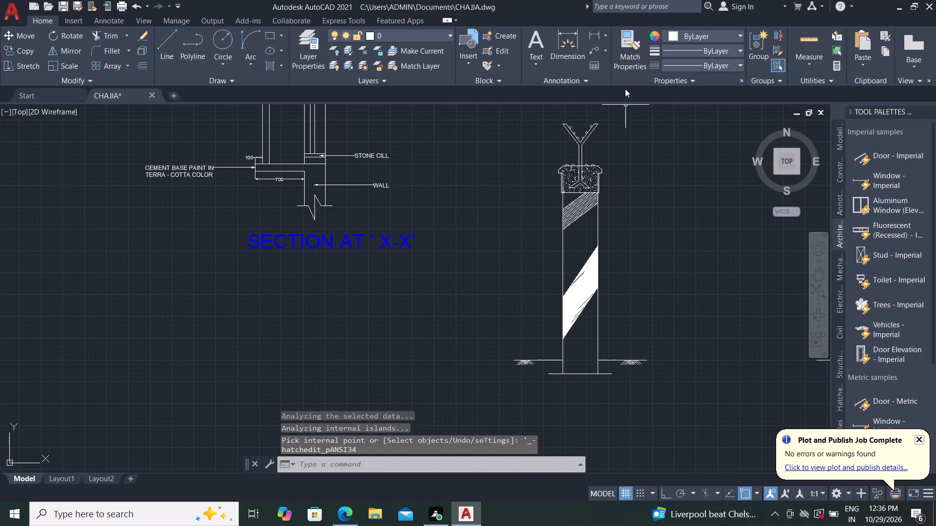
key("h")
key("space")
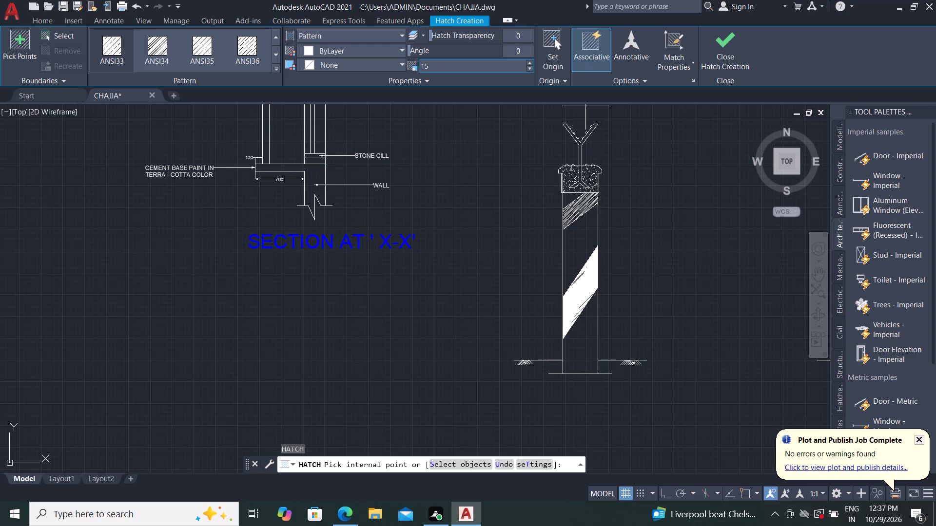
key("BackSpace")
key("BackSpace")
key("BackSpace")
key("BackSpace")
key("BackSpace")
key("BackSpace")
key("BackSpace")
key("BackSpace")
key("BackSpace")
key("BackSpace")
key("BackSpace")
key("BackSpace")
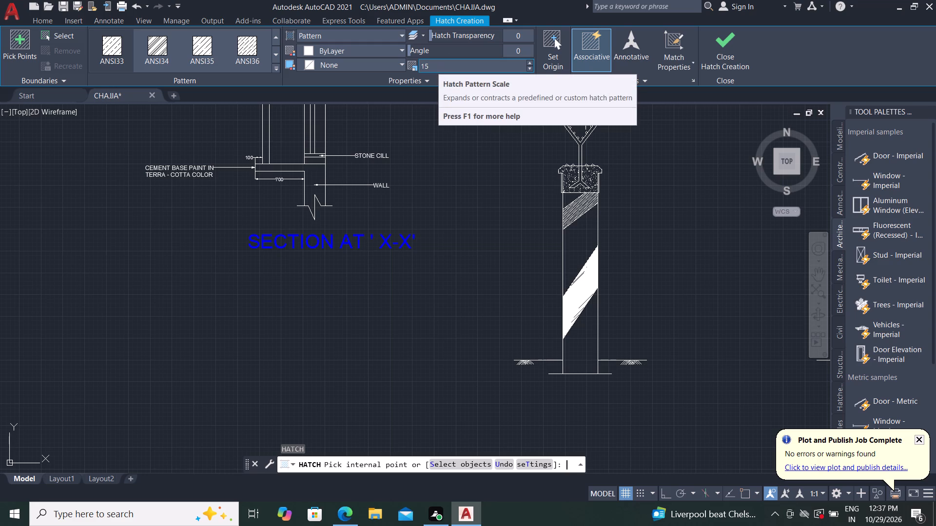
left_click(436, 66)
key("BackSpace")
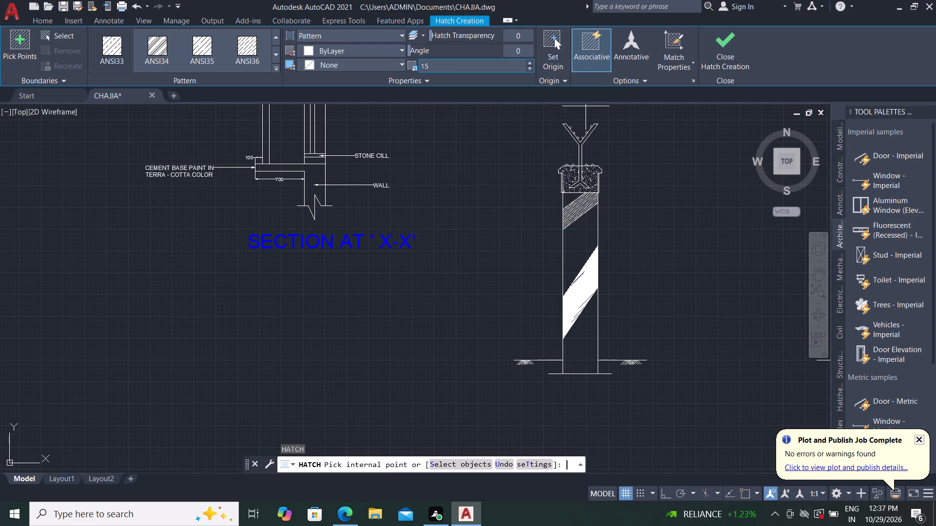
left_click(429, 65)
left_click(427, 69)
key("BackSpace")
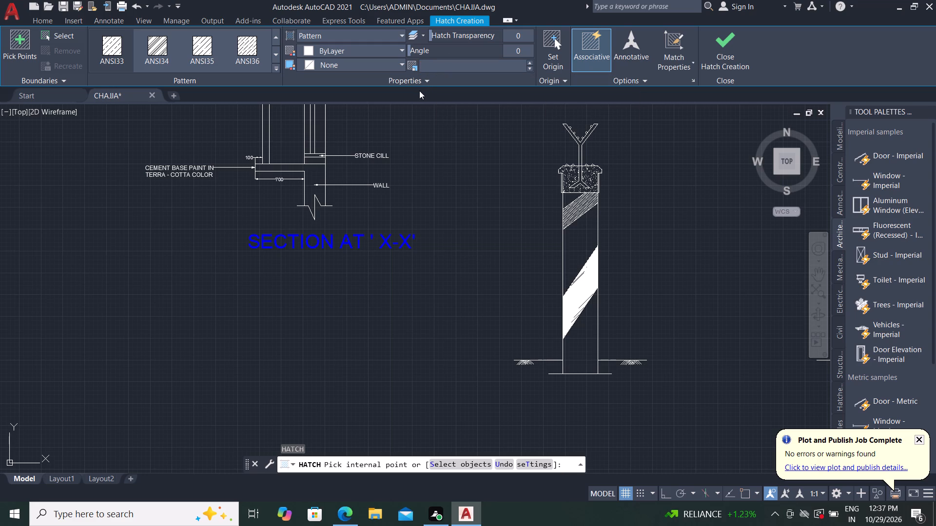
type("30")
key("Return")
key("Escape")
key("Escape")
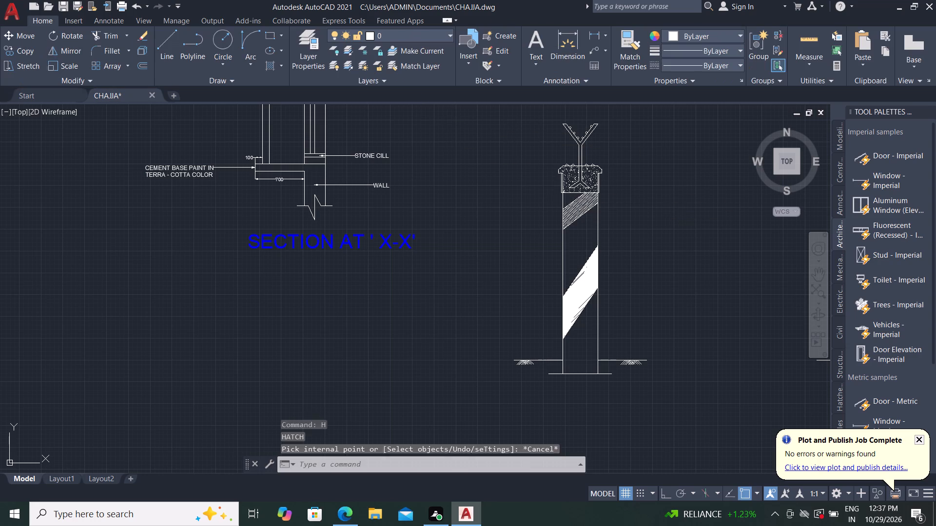
Match the properties of the wall's upper band hatch onto the hatch in the lower sloped band.
left_click(624, 63)
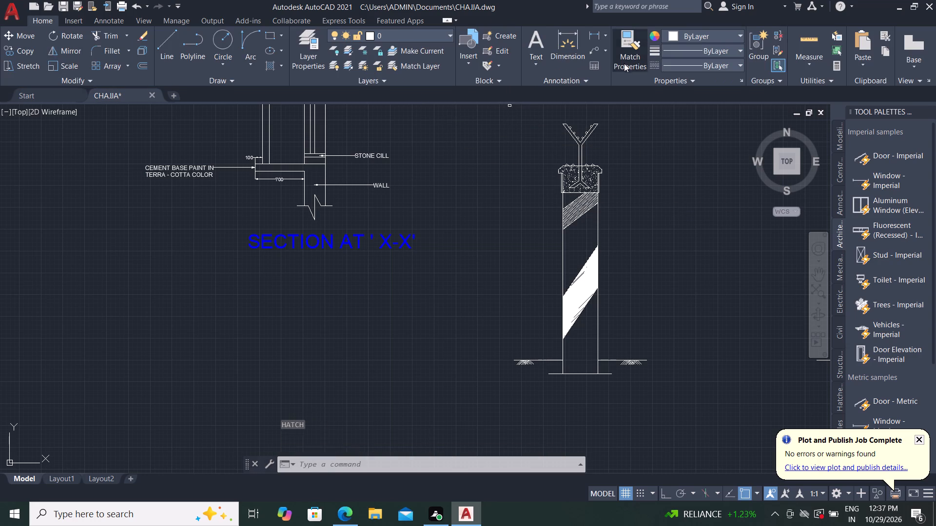
left_click(593, 197)
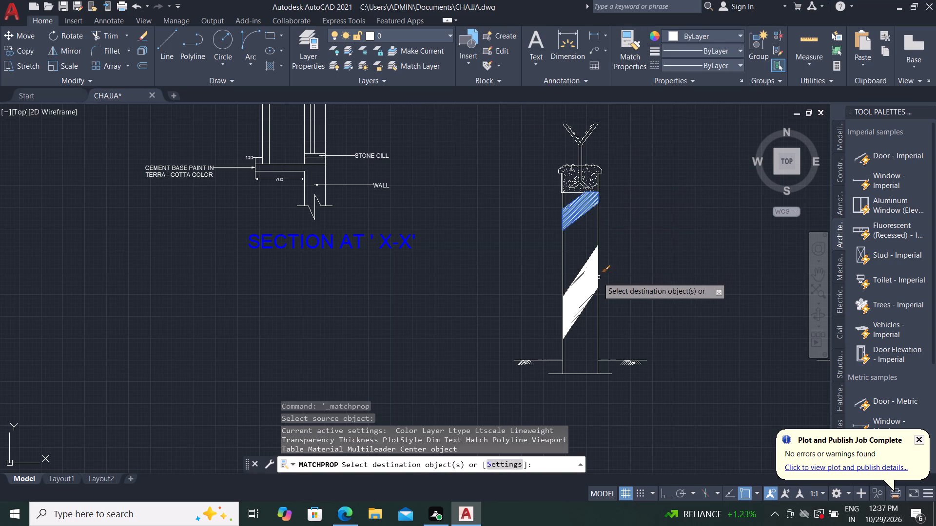
left_click(590, 277)
key("Escape")
Set the pattern scale of the black (0,0,0) ANSI34 hatch in the lower sloped band to 60.
scroll(587, 290, "up", 3)
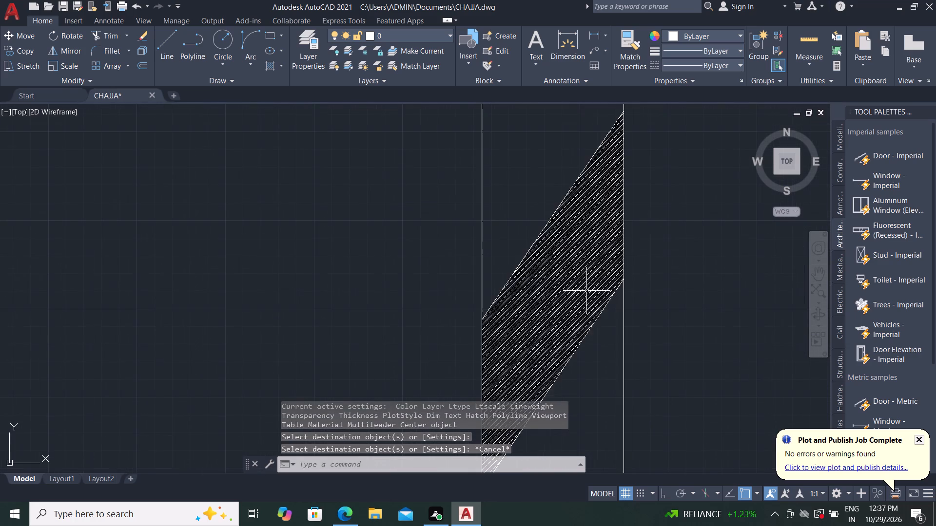
scroll(580, 291, "down", 1)
scroll(582, 285, "up", 2)
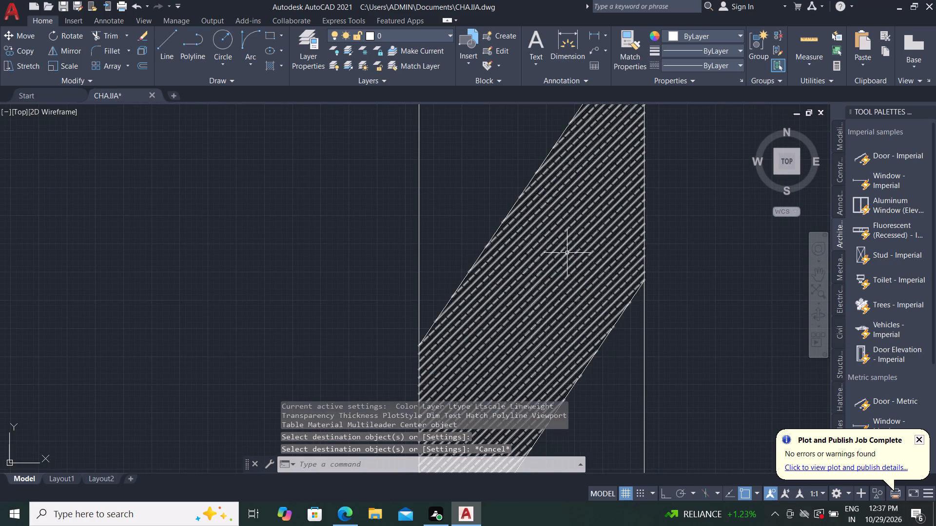
left_click(574, 259)
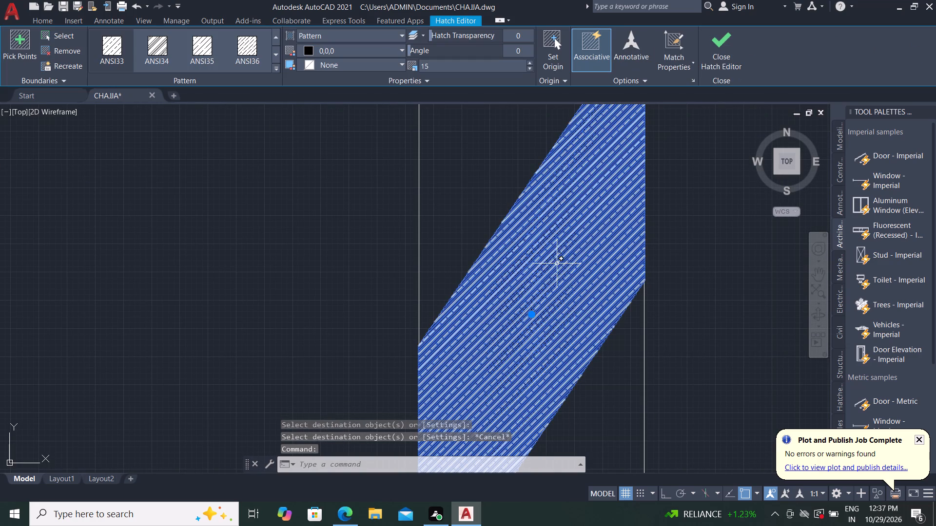
scroll(555, 263, "down", 1)
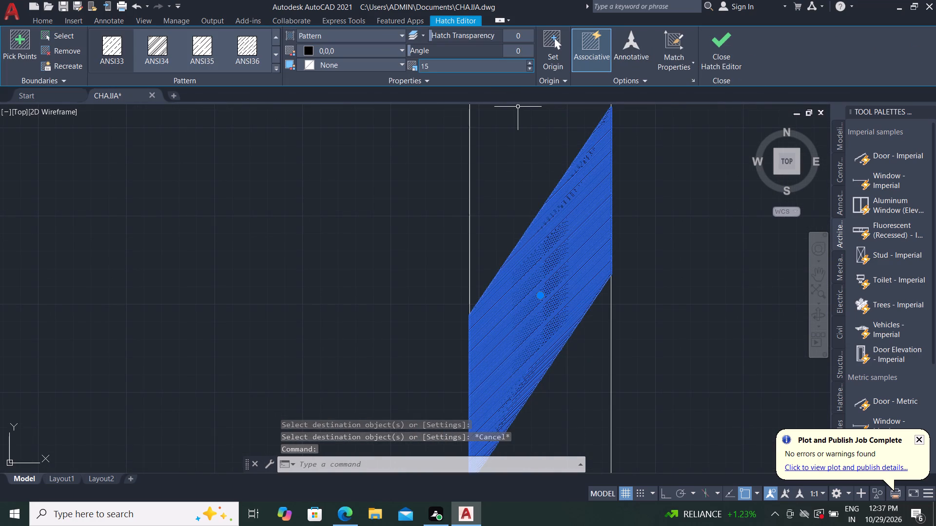
left_click(474, 67)
key("BackSpace")
scroll(488, 109, "left", 4)
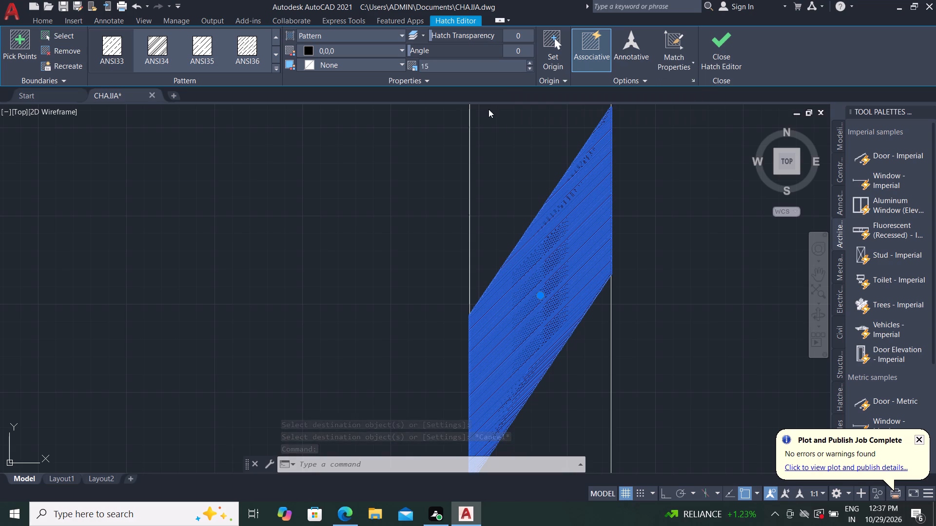
key("3")
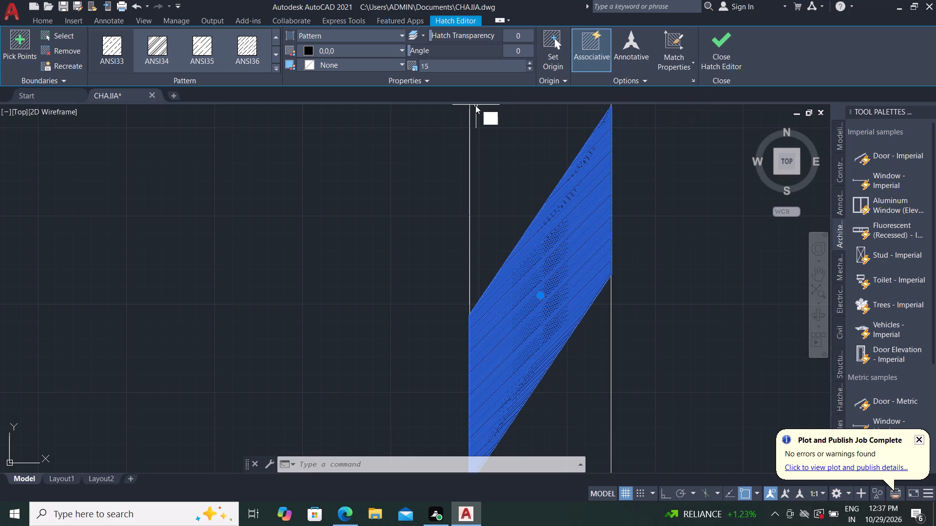
key("0")
key("Return")
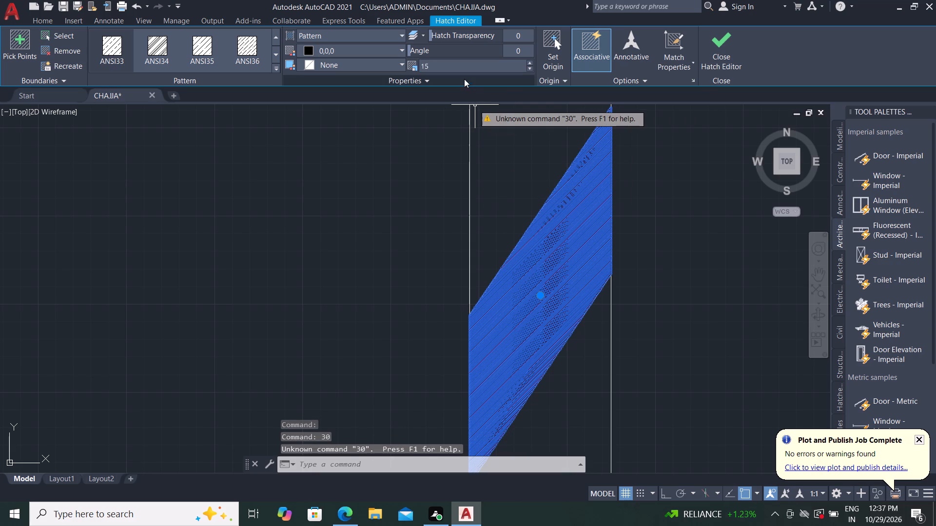
left_click(460, 71)
left_click(457, 65)
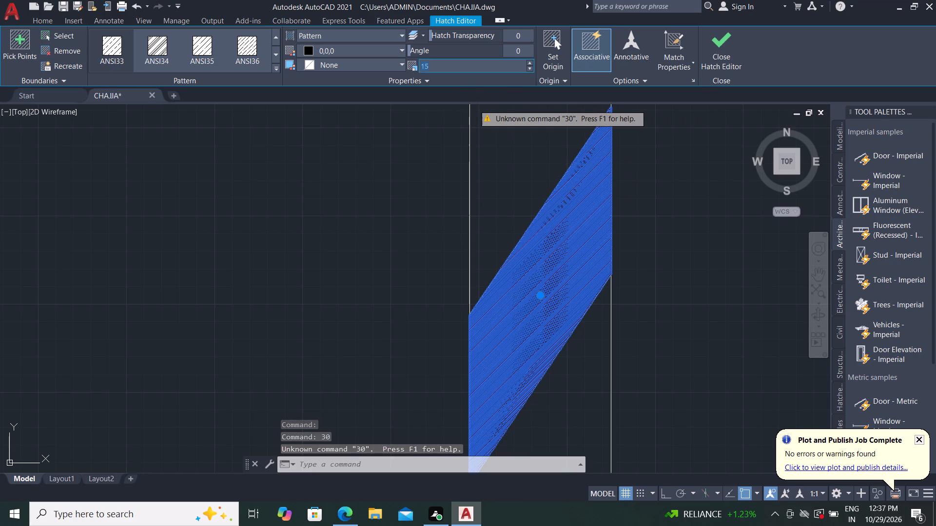
key("BackSpace")
type("60")
key("Return")
key("Escape")
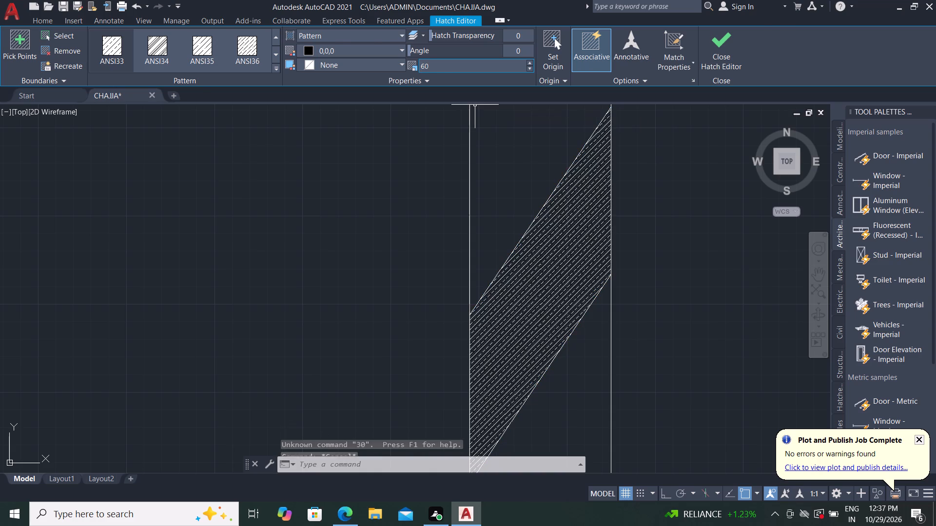
Delete the upper band's hatch and both of its sloped boundary lines just below the concrete block.
scroll(553, 246, "down", 1)
scroll(596, 338, "down", 2)
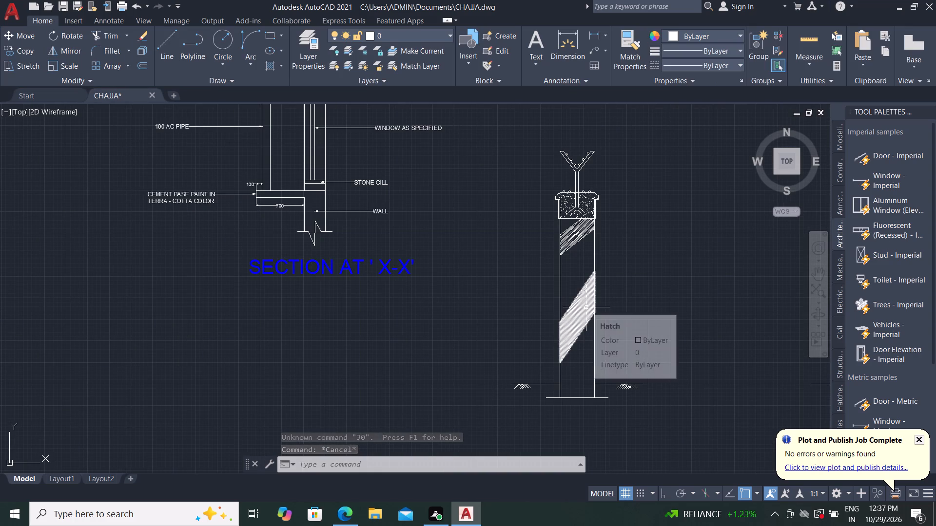
scroll(585, 236, "up", 2)
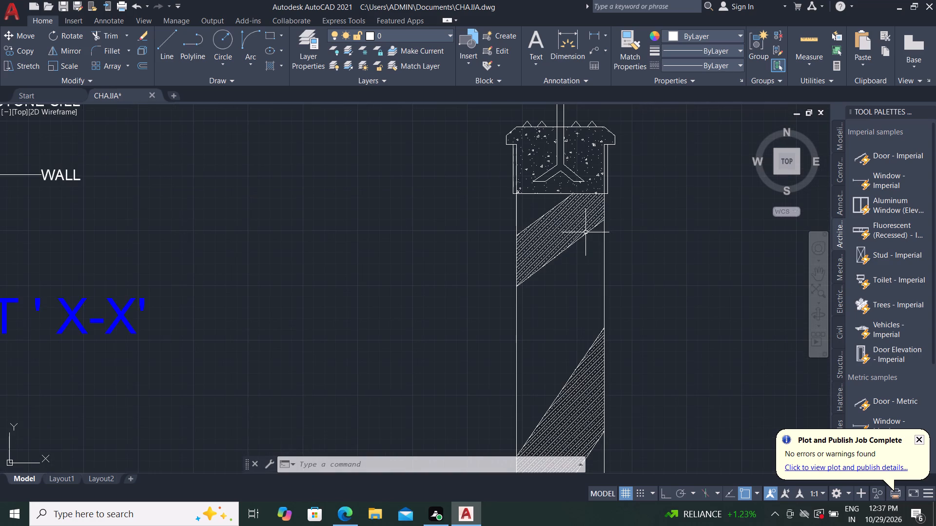
left_click(571, 219)
key("Delete")
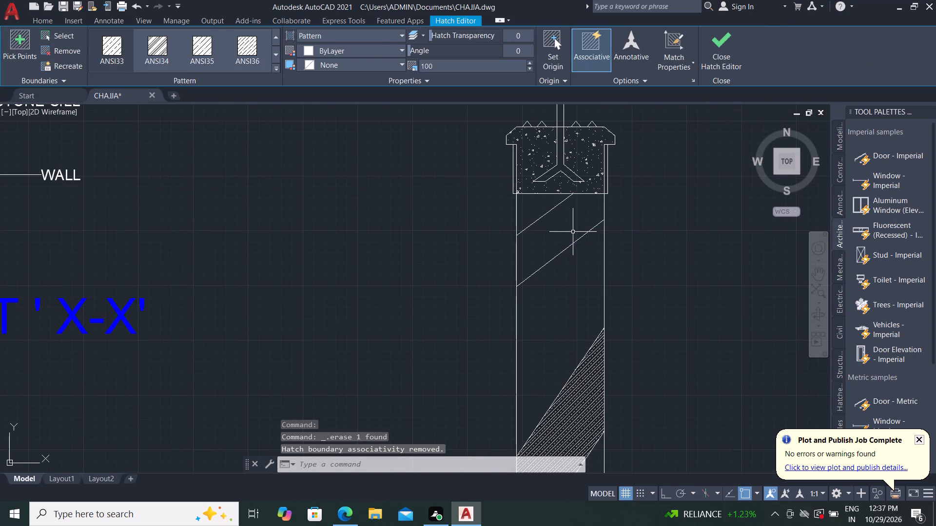
left_click(572, 245)
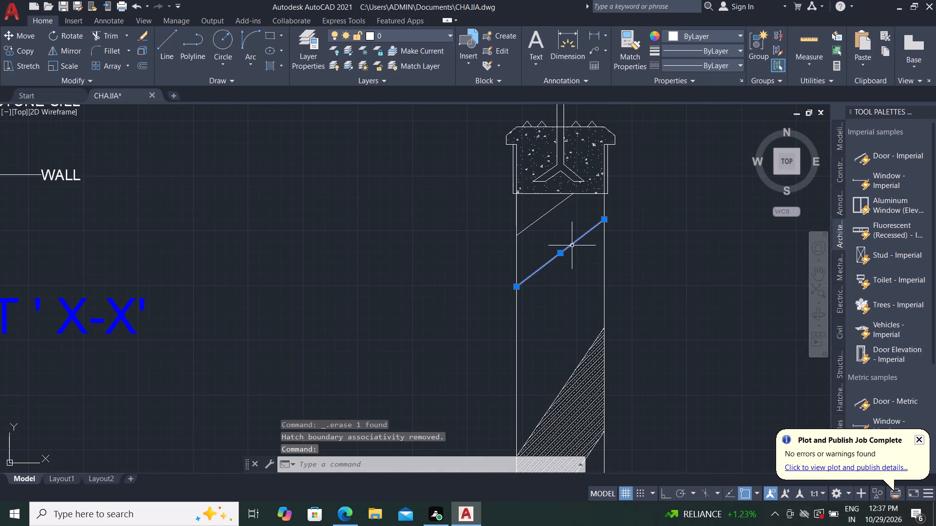
key("Delete")
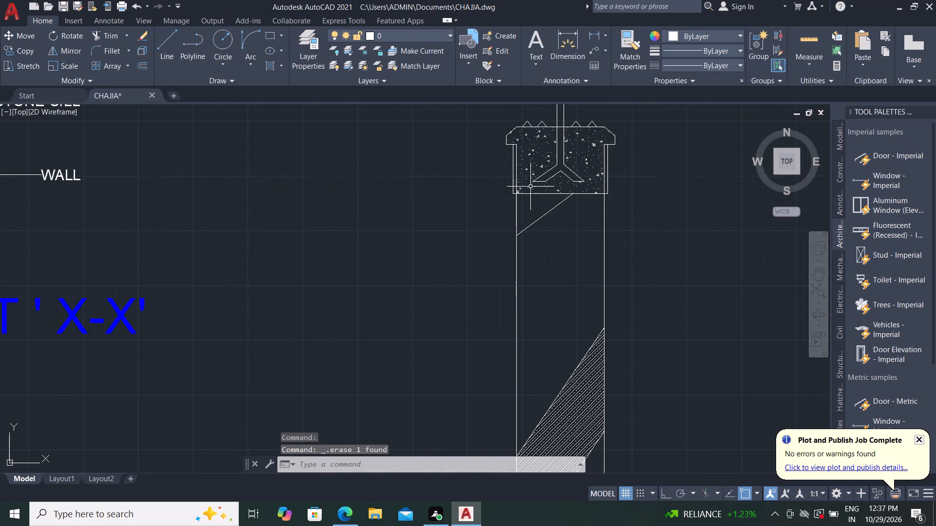
left_click(543, 215)
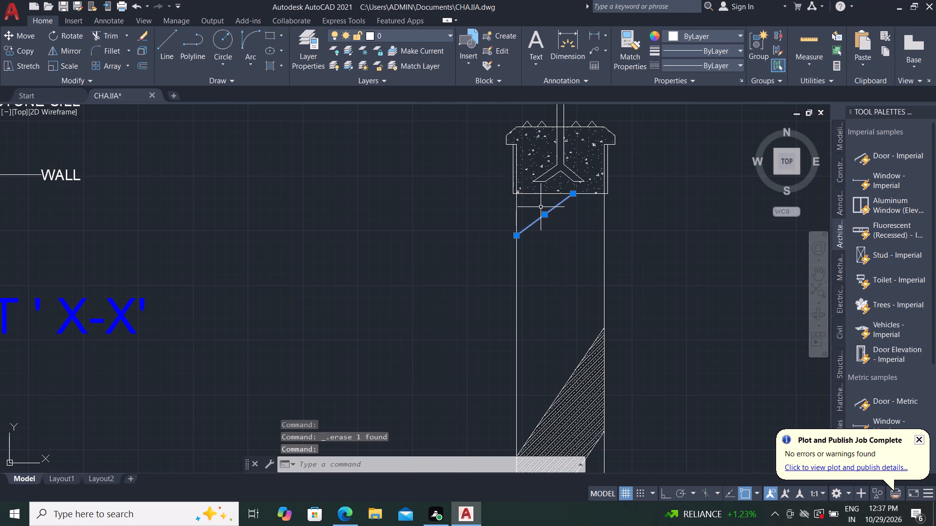
key("Delete")
Draw a steeper sloped line about 350 long from the middle of the block's bottom edge down to the wall's left edge.
key("l")
key("space")
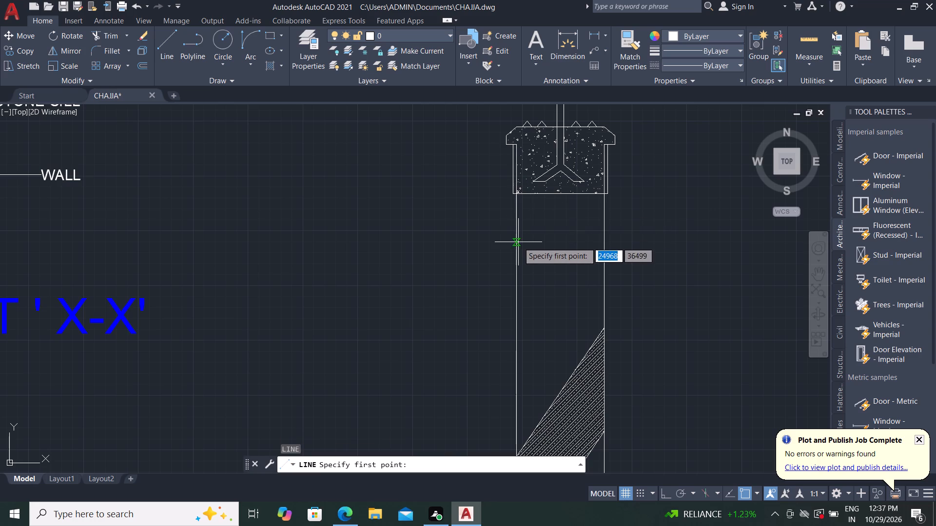
left_click(560, 194)
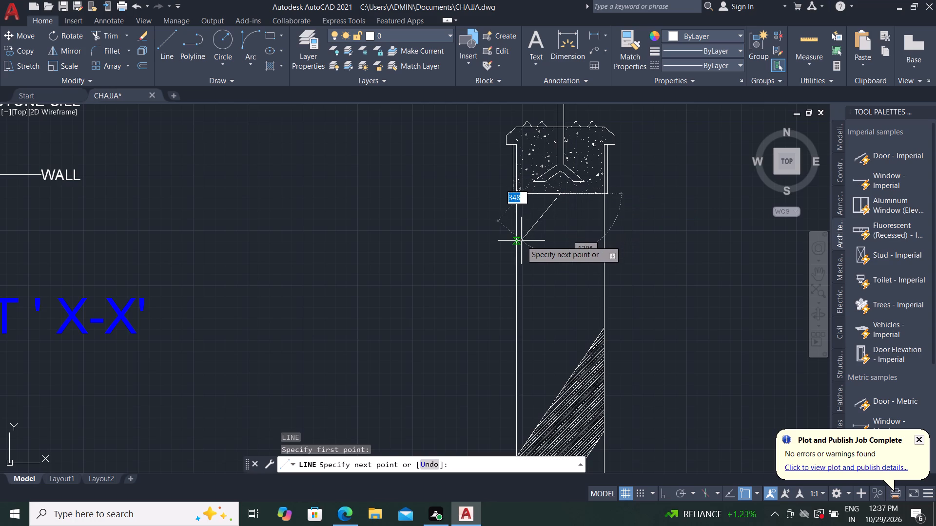
left_click(516, 243)
key("Escape")
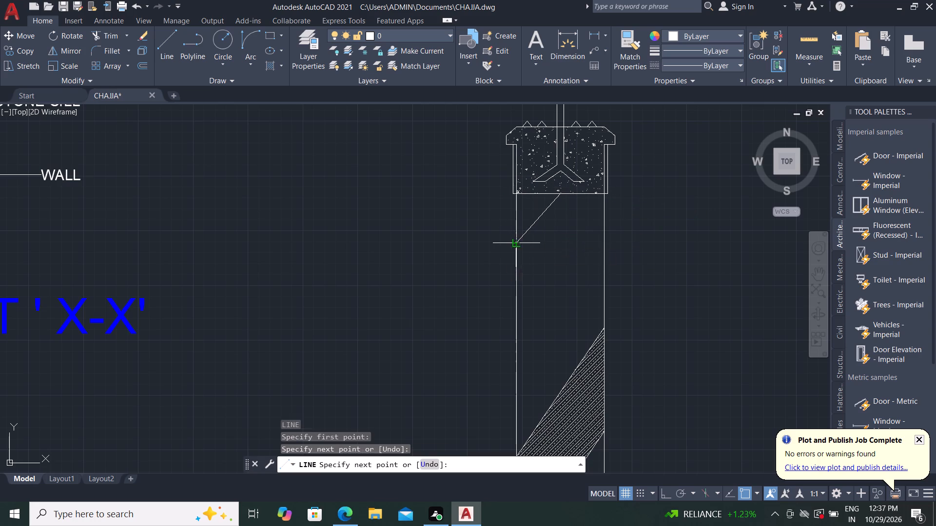
Draw a second, roughly parallel sloped line below it at about 131°, from the wall's right edge down to its left edge.
key("l")
key("space")
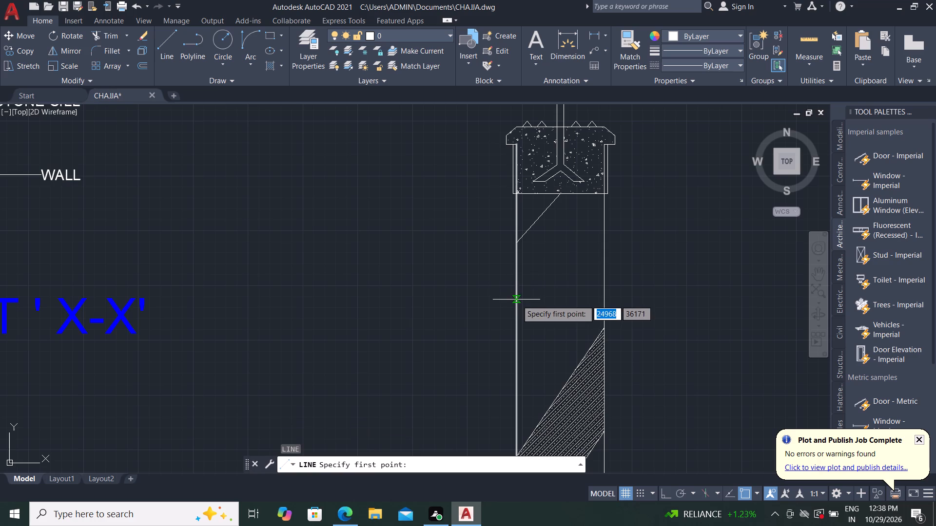
left_click(605, 226)
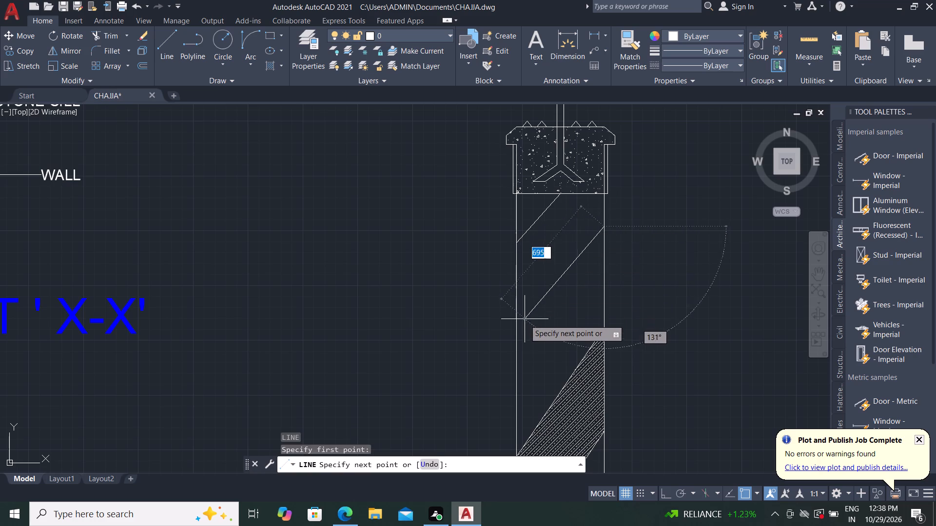
left_click(516, 325)
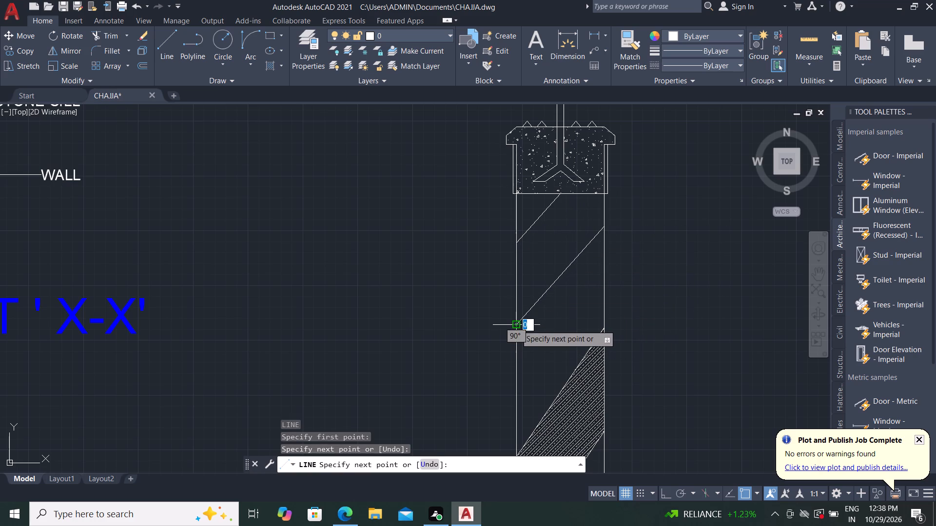
key("Escape")
Hatch the new upper band between the two sloped lines with the ANSI34 pattern at scale 30.
key("h")
key("space")
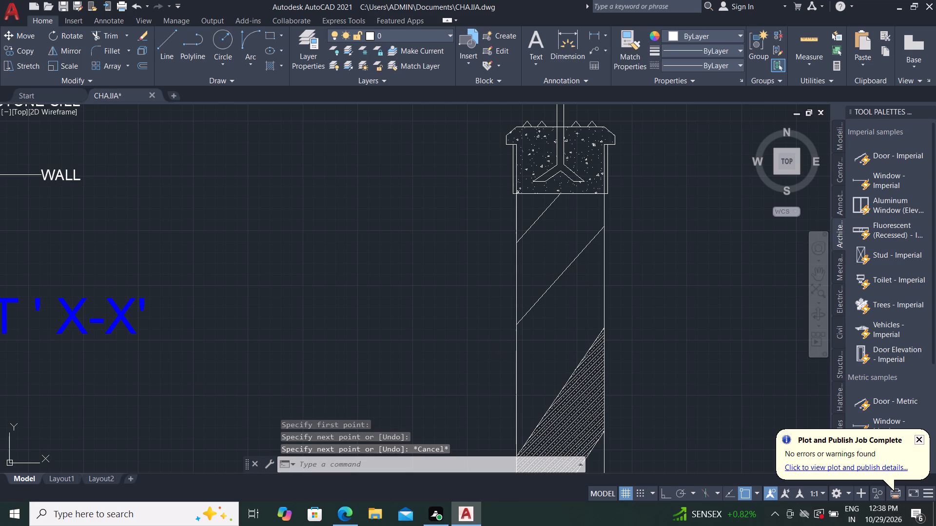
left_click(560, 242)
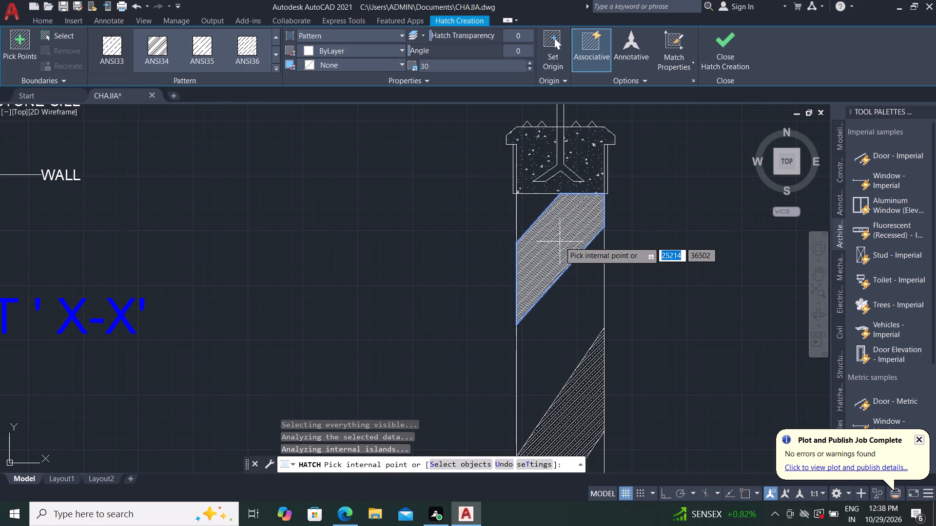
key("Escape")
Match the properties of the lower sloped band's hatch onto the new upper band hatch.
scroll(589, 267, "down", 1)
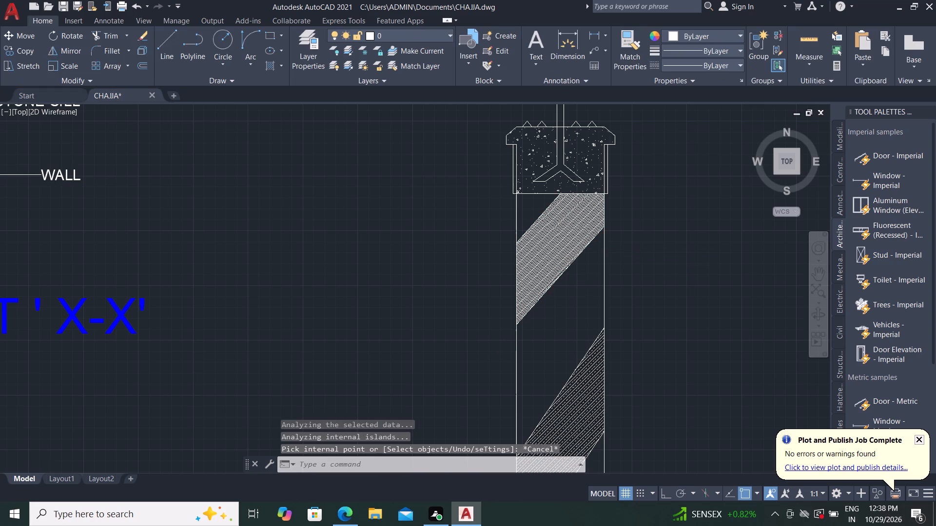
left_click(630, 62)
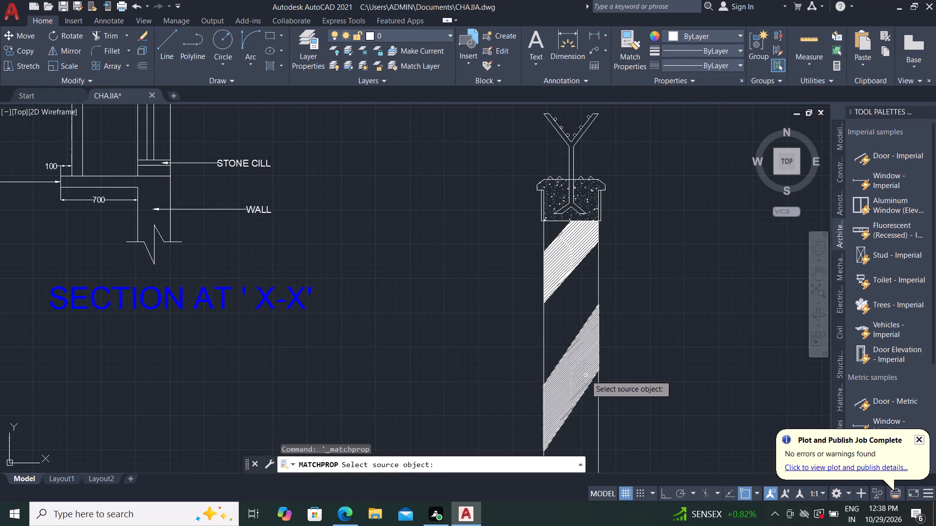
left_click(585, 375)
left_click(582, 244)
key("Escape")
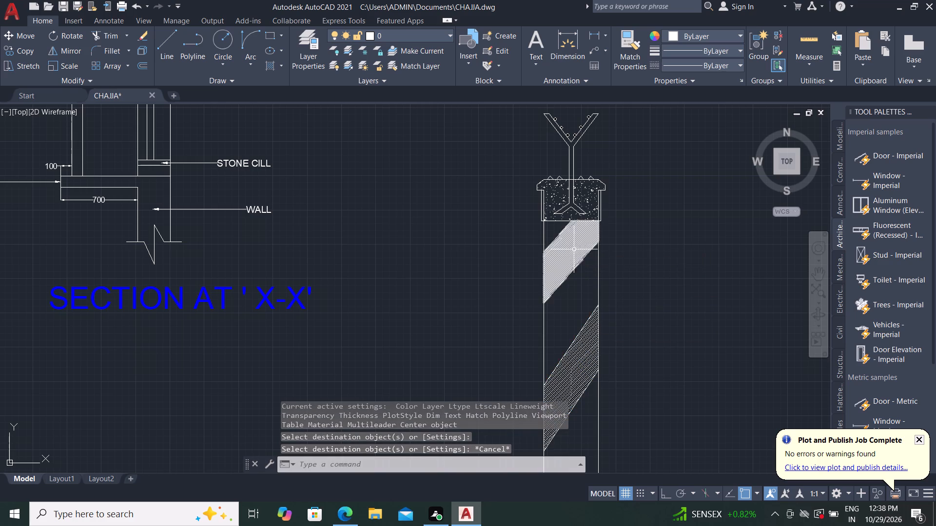
Add a horizontal multileader about 345 long from the wall between the hatched bands, reading "STONE WALL WITH / KEYED POINTING / ON BOTH SIDES" on three lines.
scroll(586, 256, "up", 2)
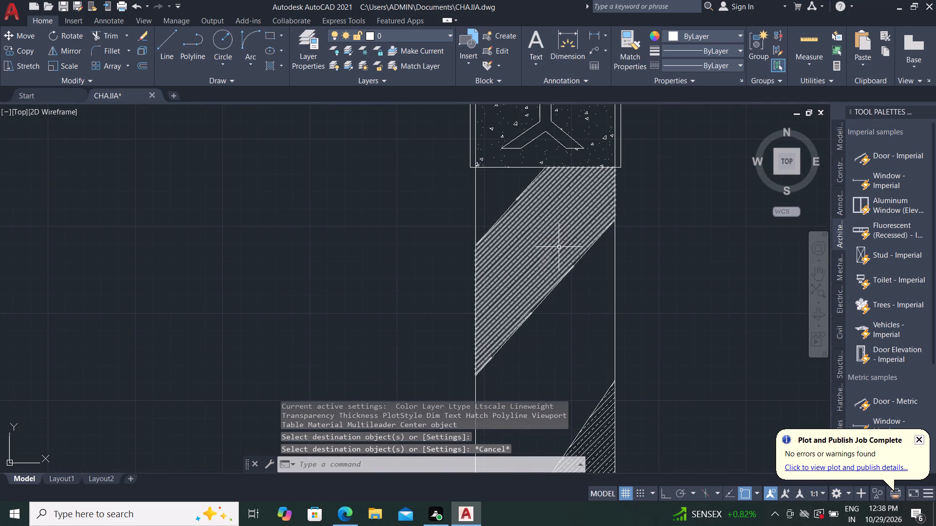
scroll(572, 304, "down", 1)
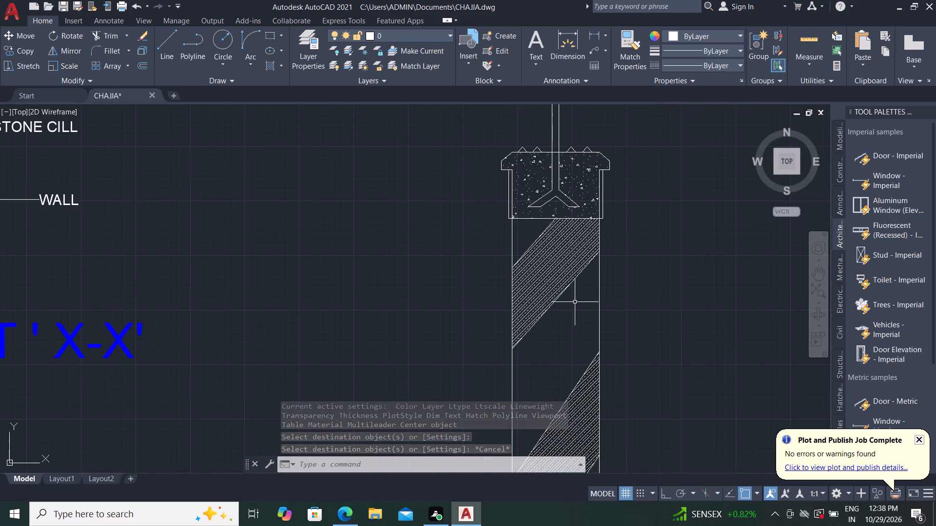
scroll(572, 299, "down", 2)
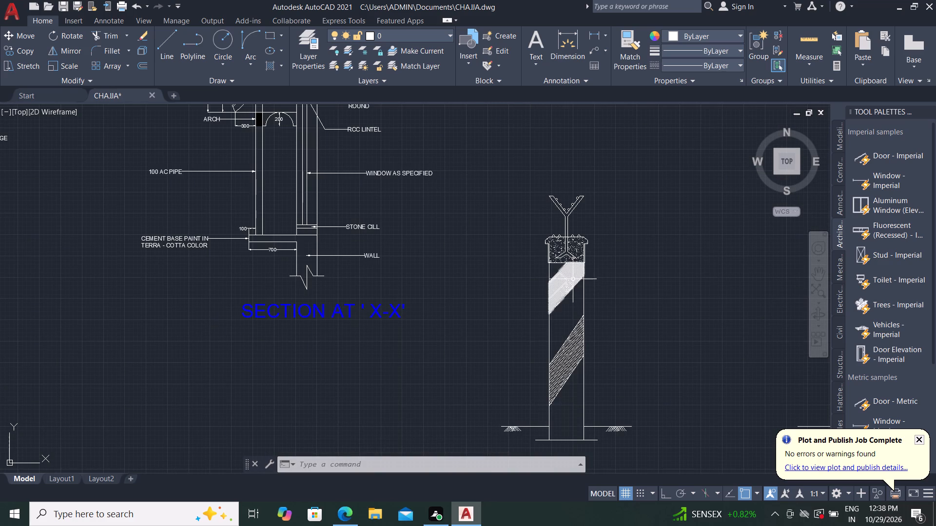
left_click(593, 48)
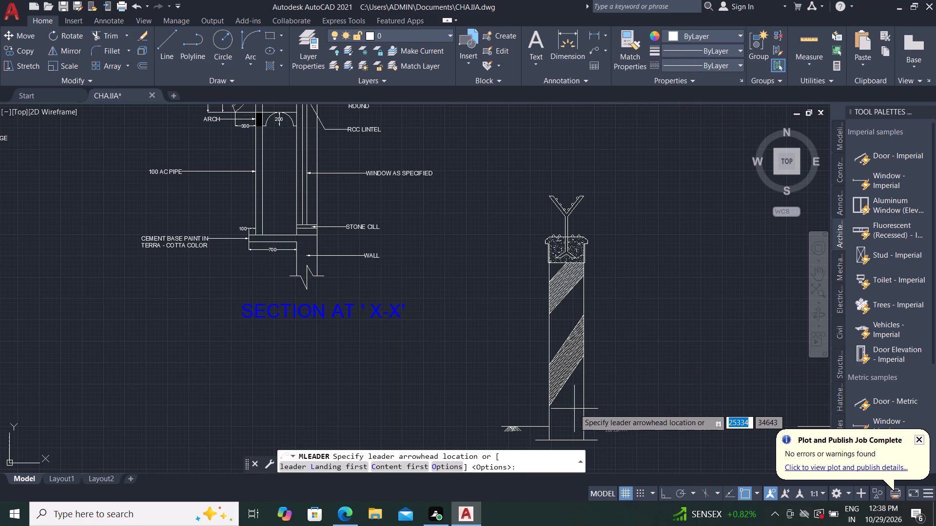
scroll(571, 311, "up", 3)
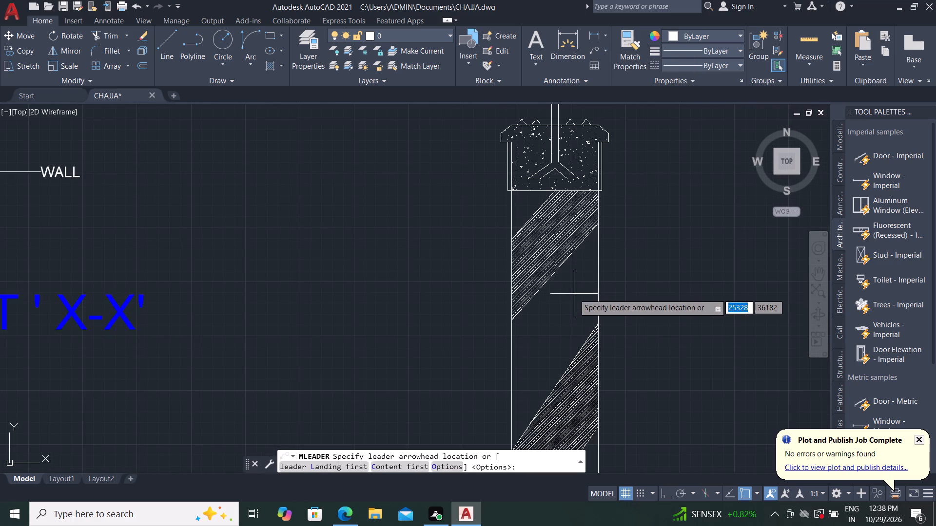
left_click(574, 293)
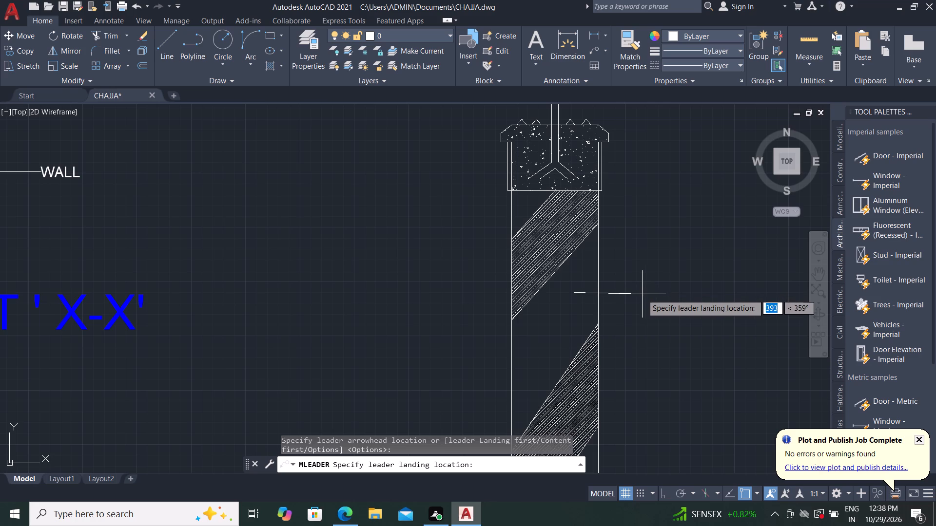
key("F8")
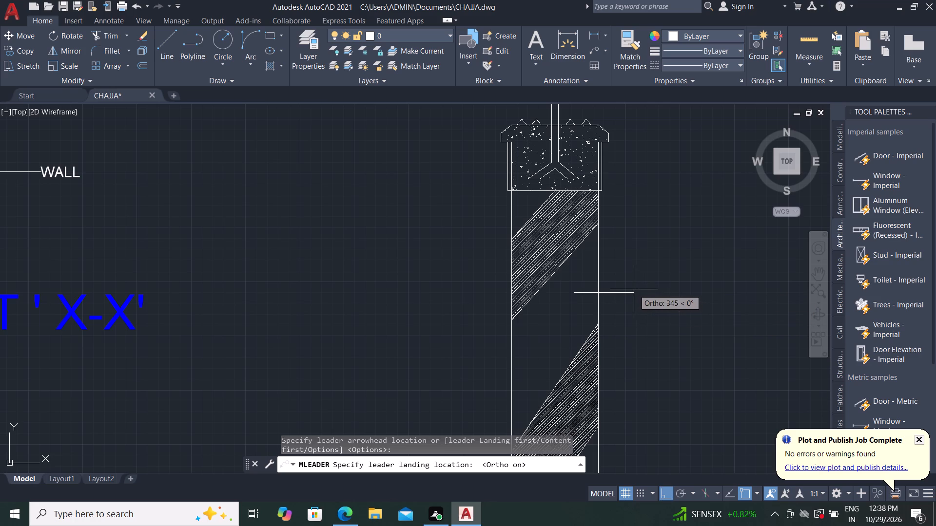
left_click(634, 289)
type("STO")
type("NE")
key("space")
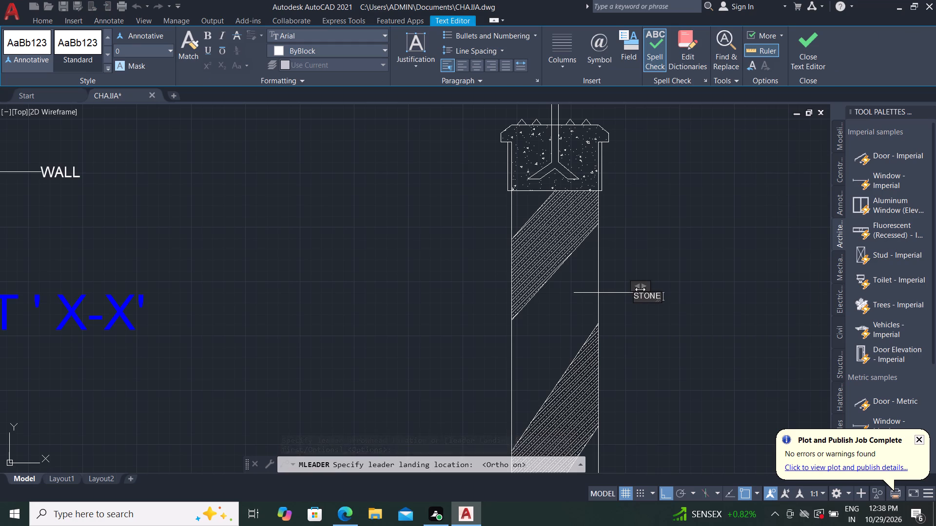
type("WALL")
key("space")
type("WITH")
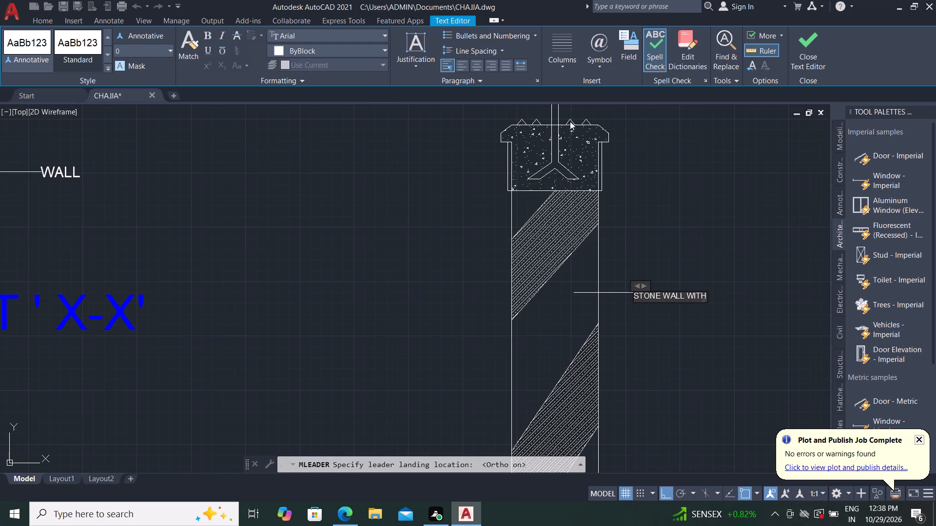
key("Return")
type("KEYED")
key("space")
type("P")
type("OI")
type("NTI")
type("NG")
key("Return")
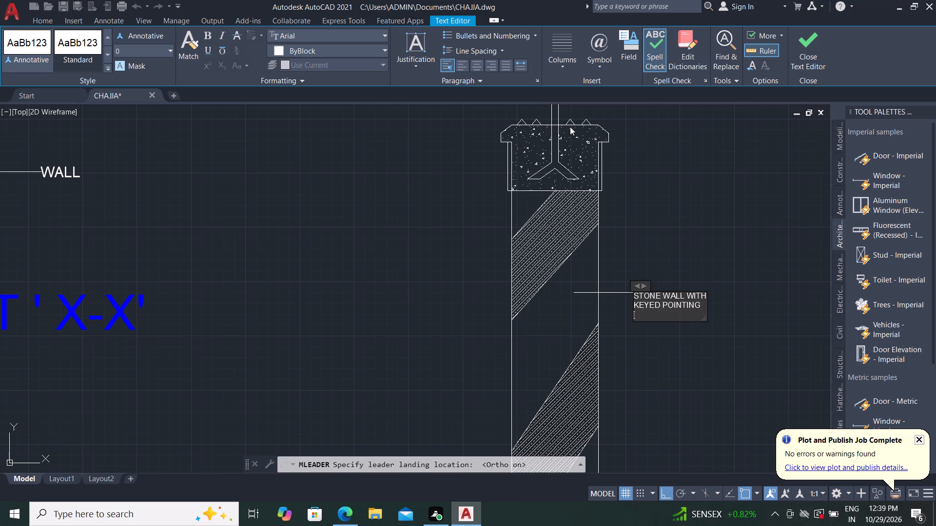
type("ON")
key("space")
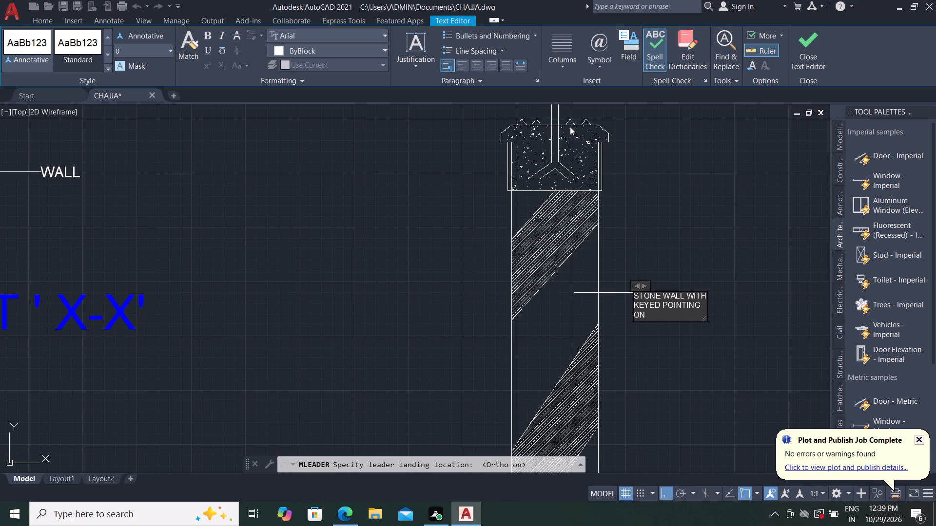
key("b")
key("o")
type("TH")
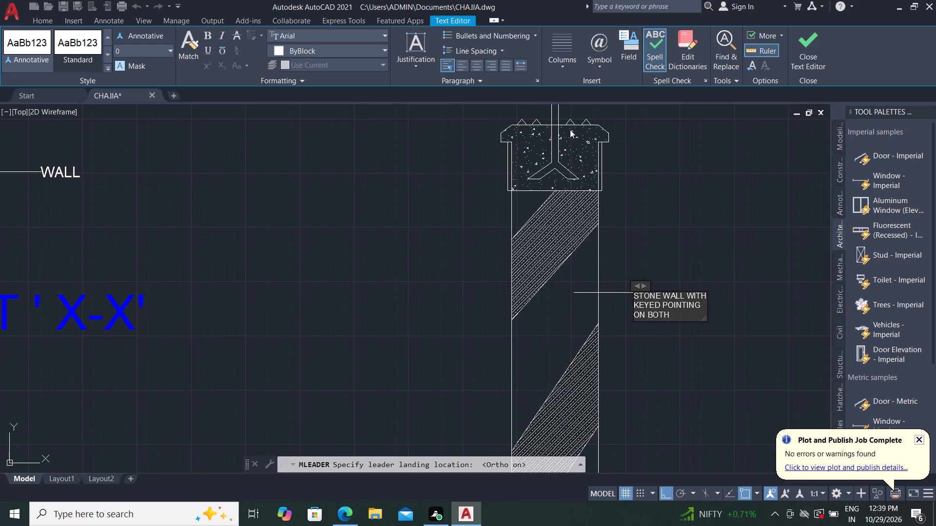
key("space")
type("SI")
type("DES")
left_click(640, 232)
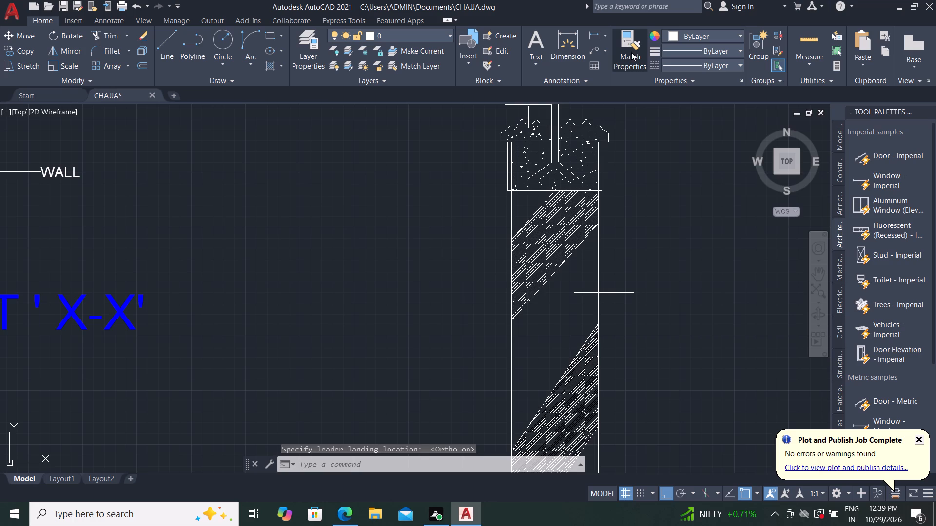
Match the properties of section X-X's "WINDOW AS SPECIFIED" leader onto the new stone wall leader.
left_click(631, 52)
scroll(670, 269, "down", 2)
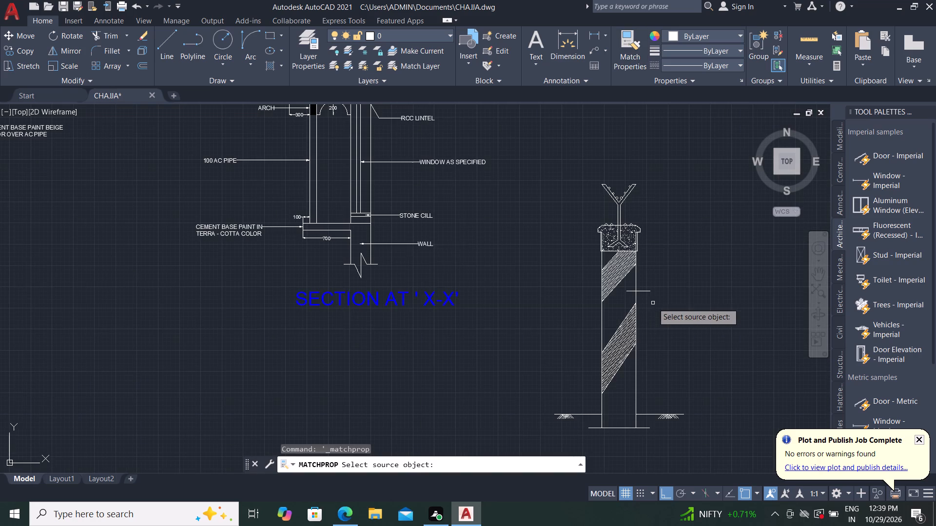
left_click(418, 160)
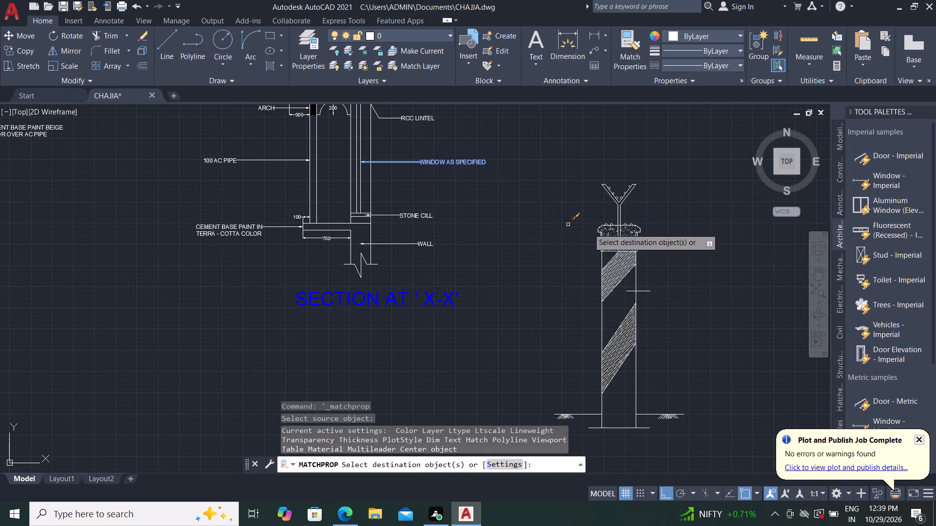
scroll(642, 282, "up", 2)
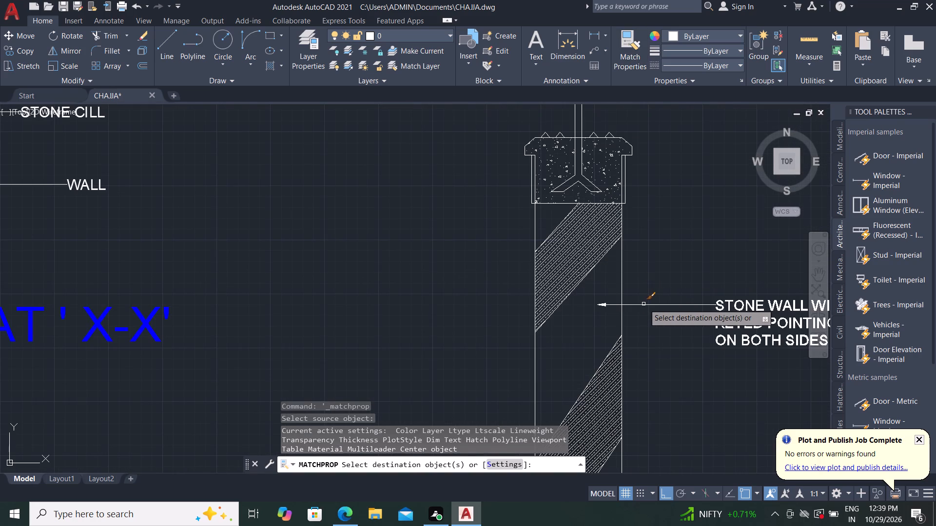
left_click(644, 304)
key("Escape")
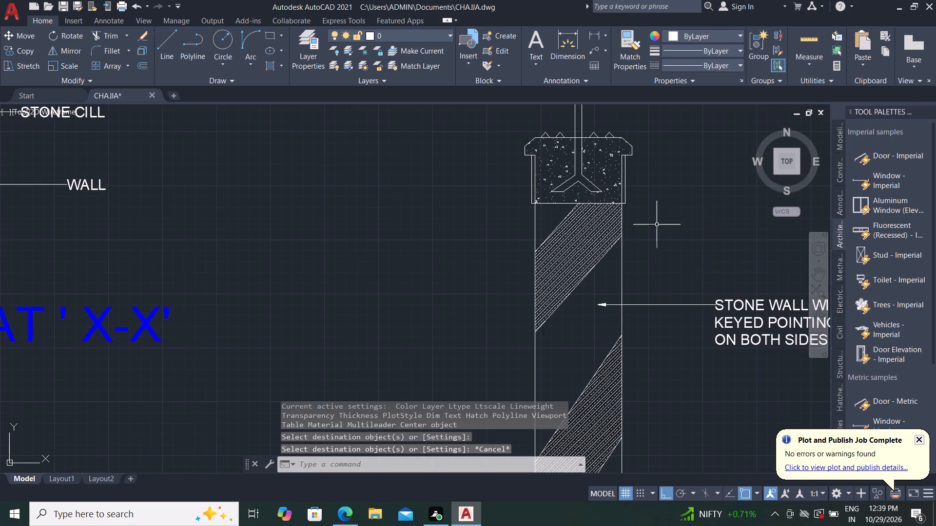
Add a horizontal multileader about 366 long from inside the concrete block, reading "PCC BLOCK 380X 380X280".
scroll(645, 261, "down", 1)
scroll(671, 321, "down", 1)
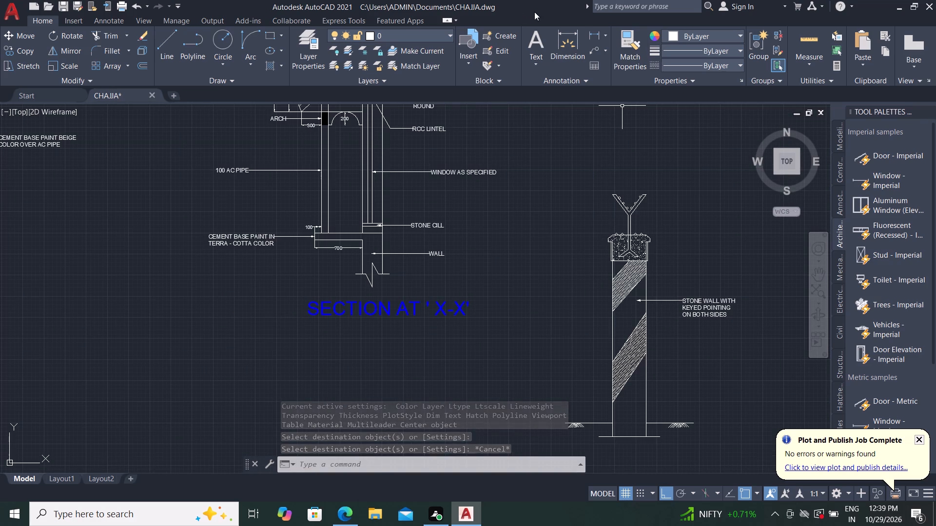
left_click(589, 52)
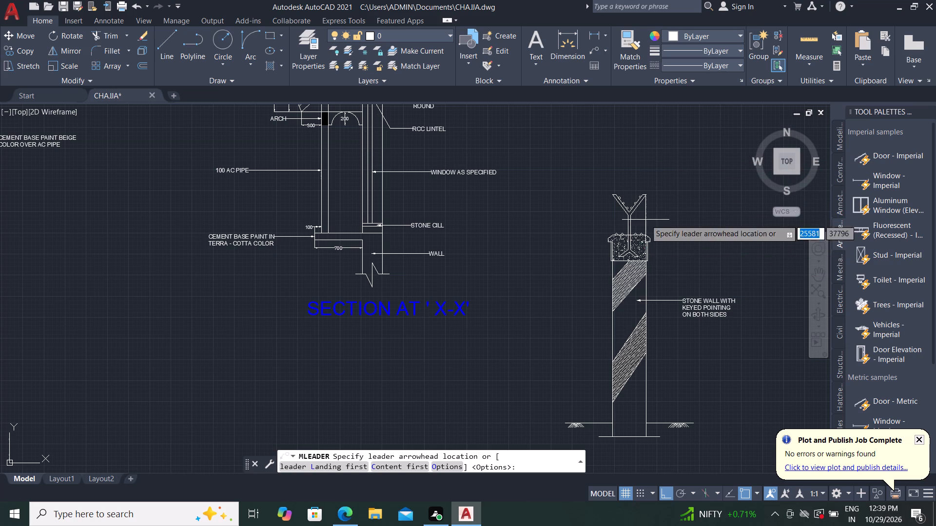
scroll(645, 244, "up", 4)
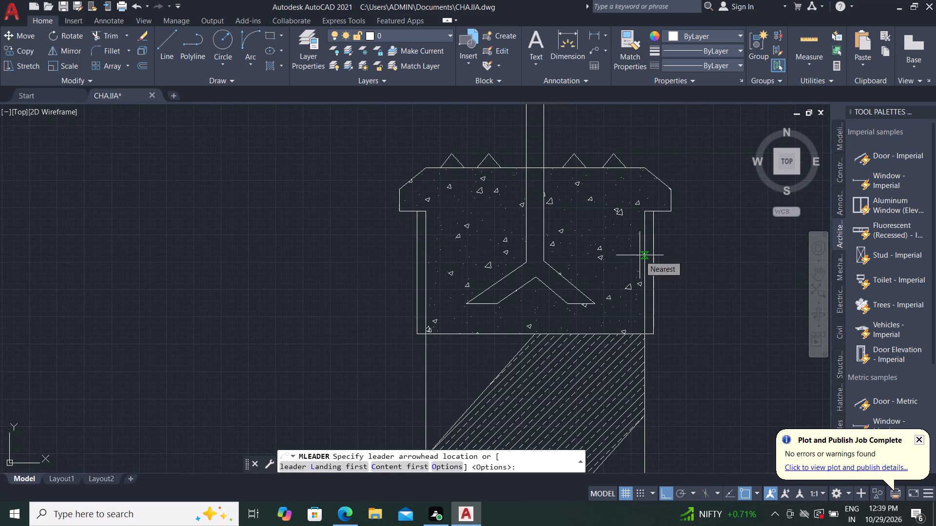
left_click(620, 260)
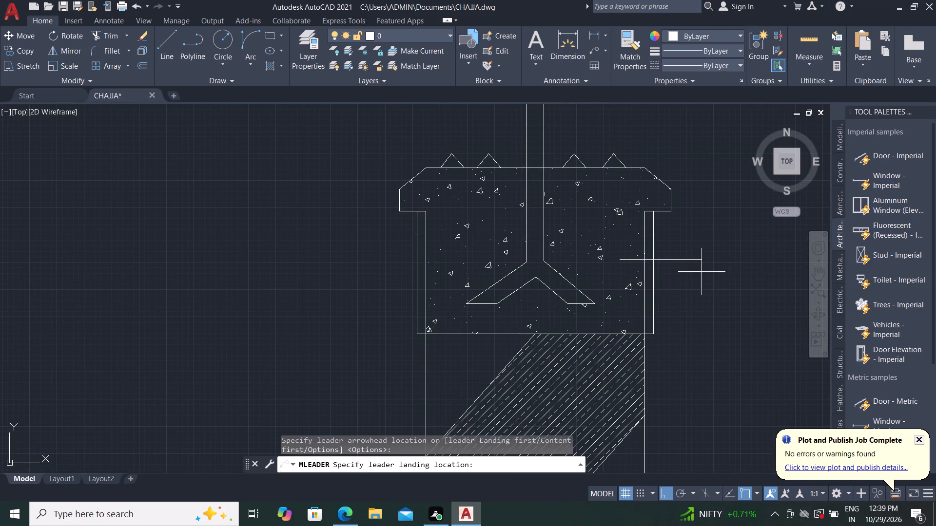
scroll(694, 265, "down", 2)
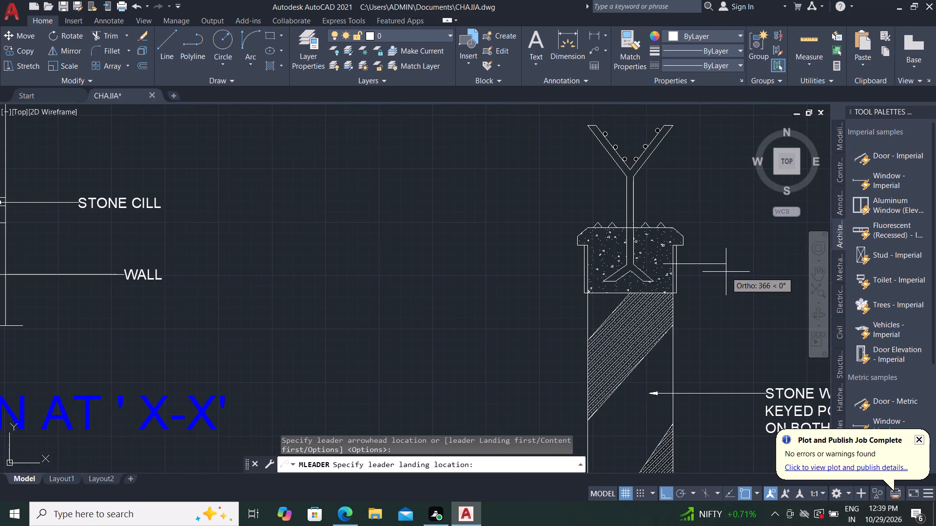
left_click(726, 272)
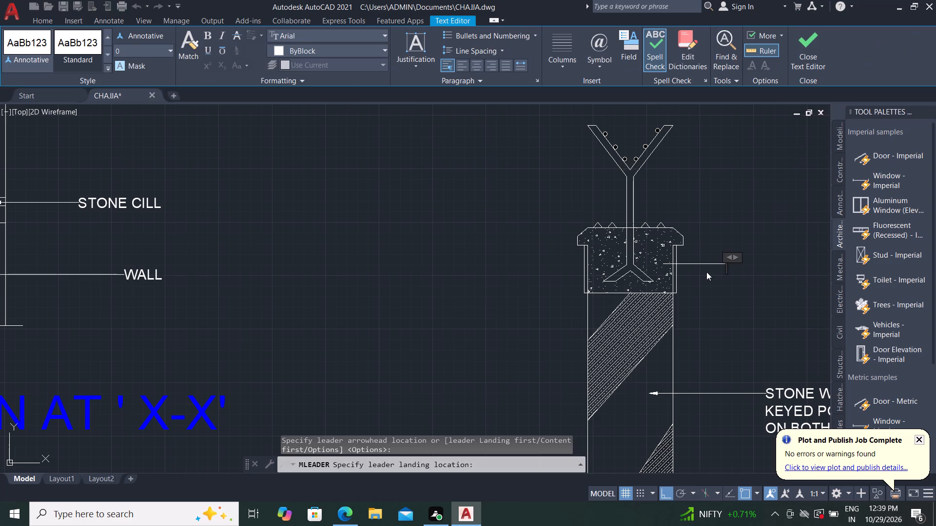
key("p")
type("CC")
key("space")
type("BLO")
type("CK")
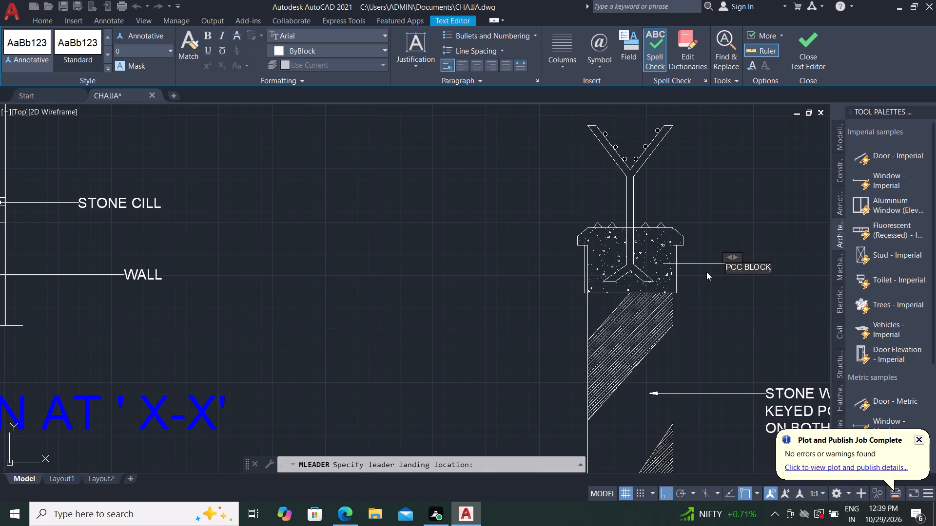
key("space")
key("3")
type("80")
key("x")
key("space")
type("380")
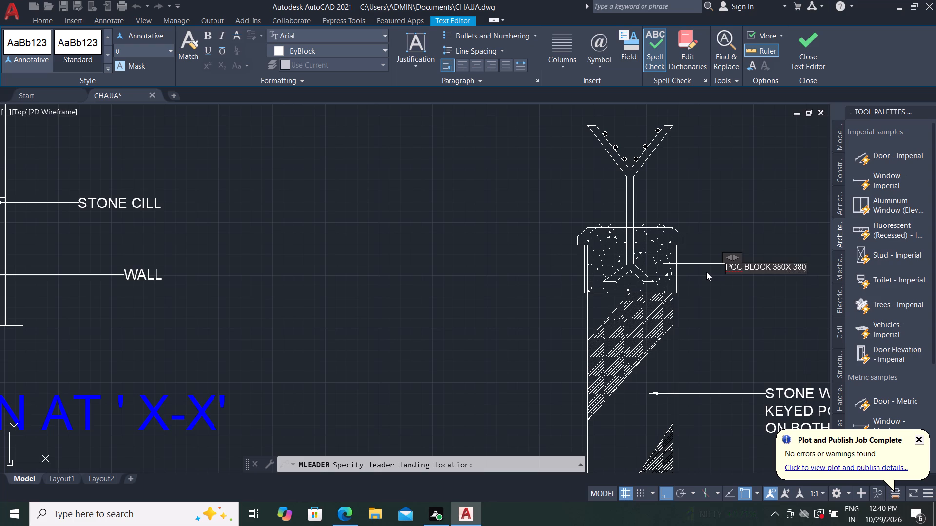
key("x")
type("280")
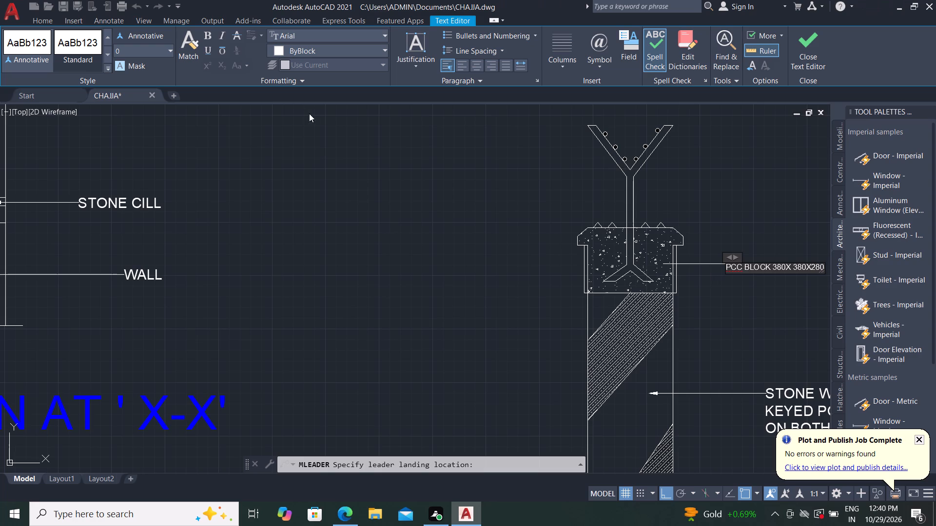
left_click(436, 161)
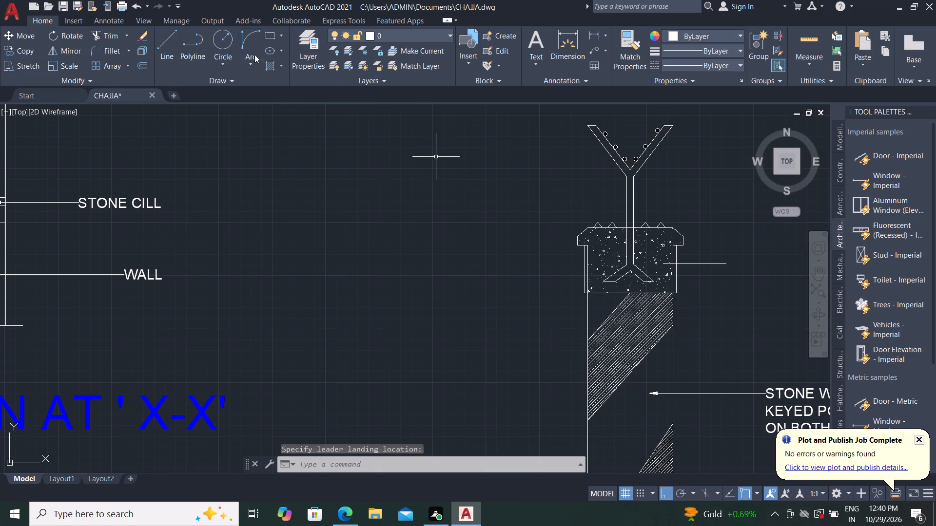
Match the properties of the "STONE WALL WITH KEYED POINTING" leader onto the new PCC block leader.
left_click(627, 56)
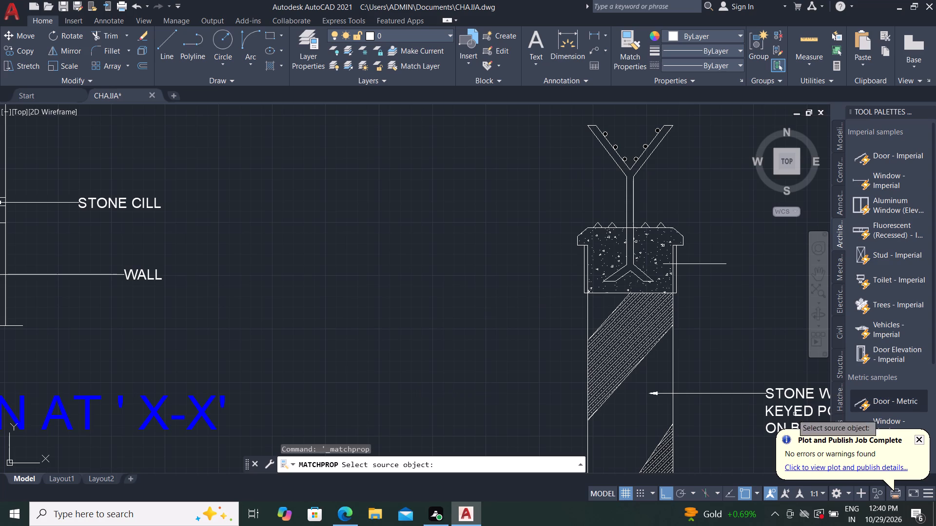
left_click(778, 395)
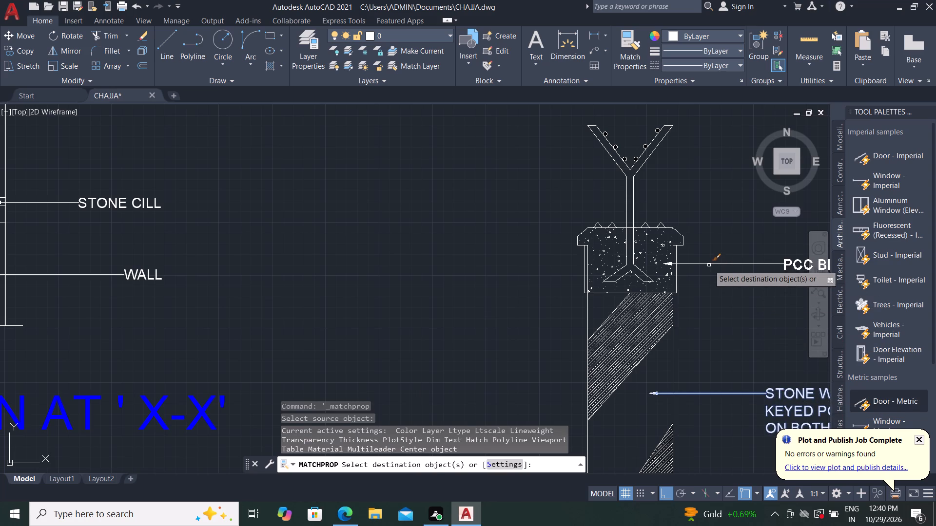
left_click(708, 264)
scroll(702, 310, "down", 1)
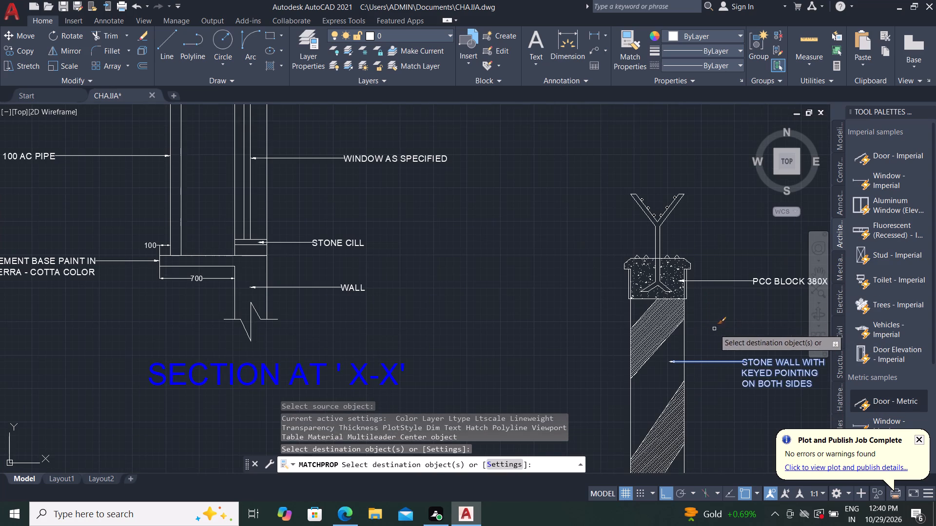
key("Escape")
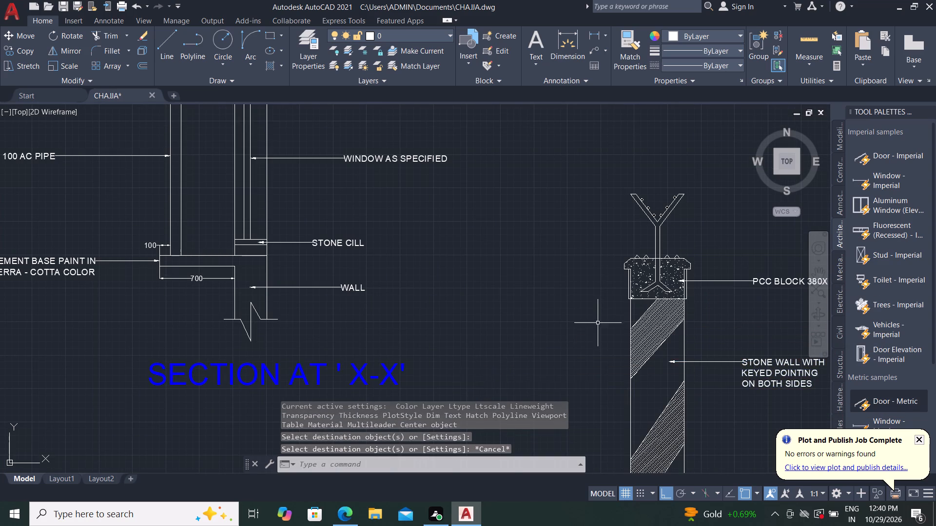
Add a horizontal multileader about 557 long from the V-headed stem just above the PCC block, reading "EMBEDED IN PCC".
scroll(593, 316, "down", 1)
middle_click_drag(762, 327, 568, 269)
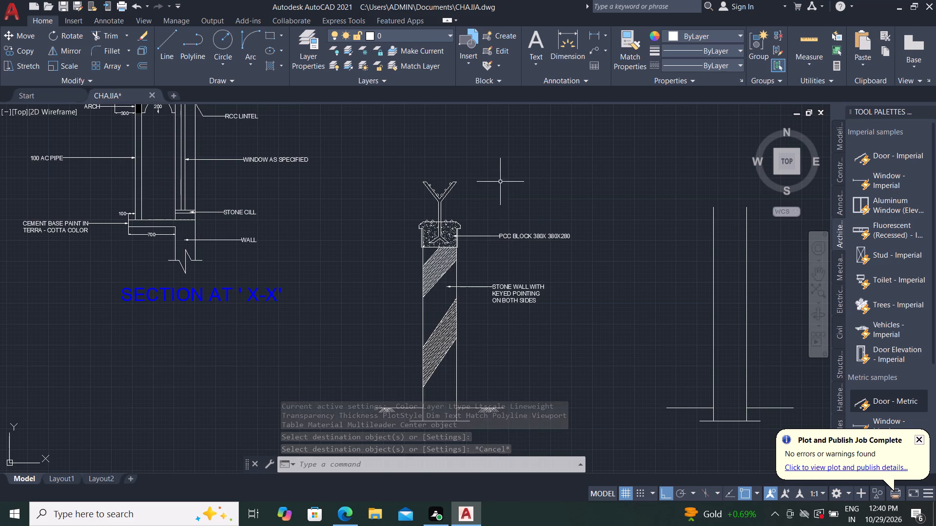
scroll(478, 186, "up", 2)
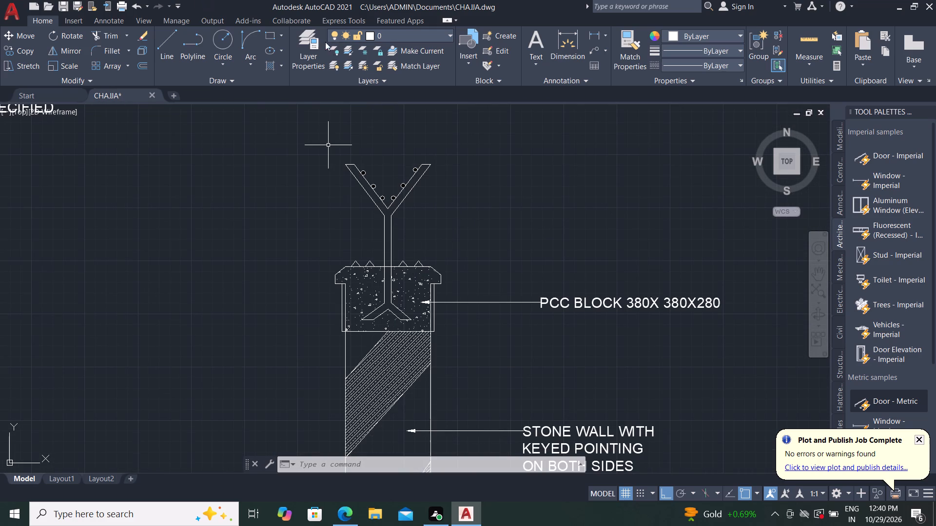
left_click(592, 47)
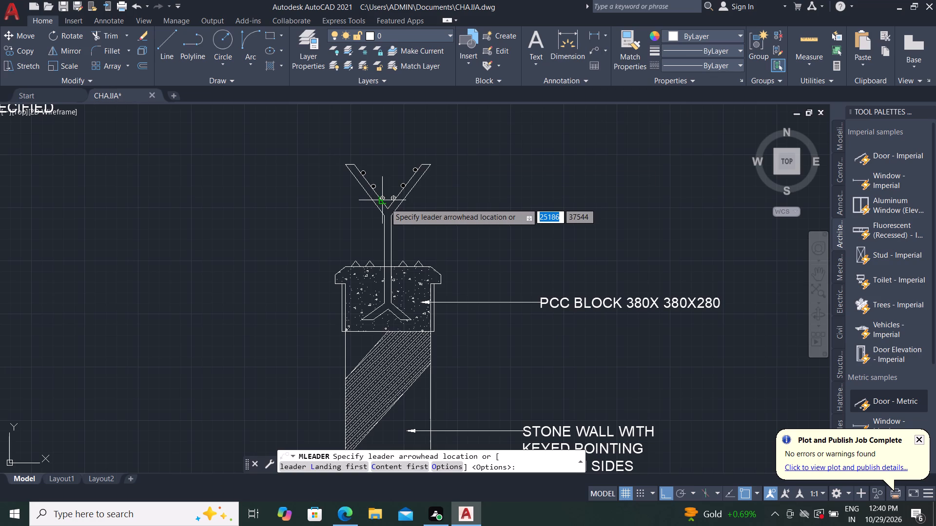
left_click(391, 238)
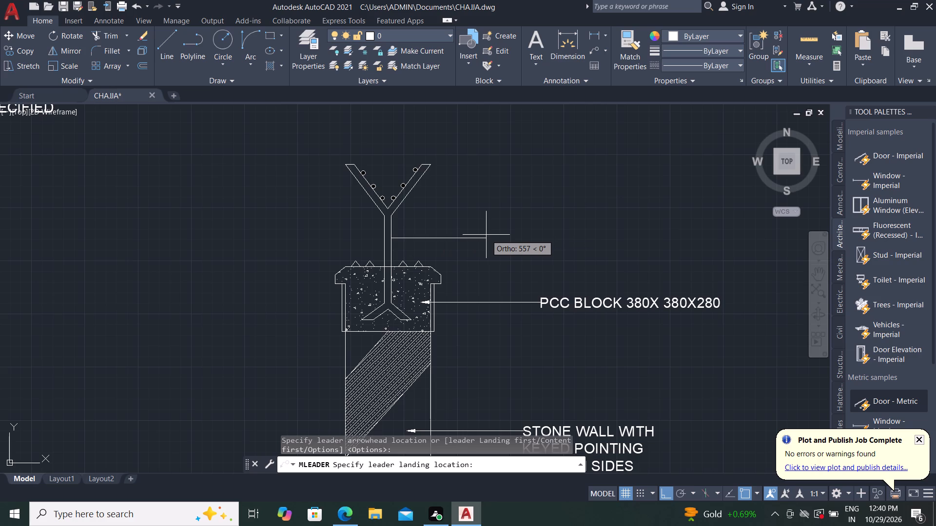
left_click(486, 235)
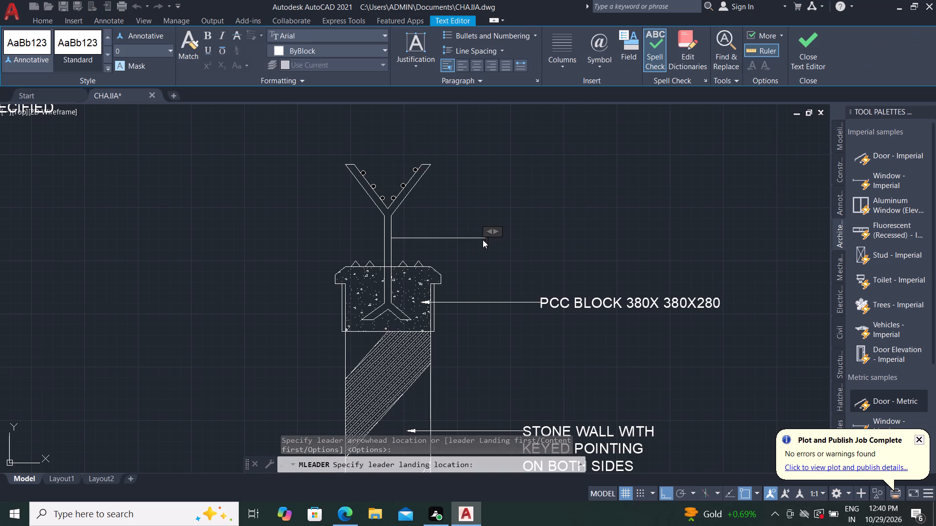
key("e")
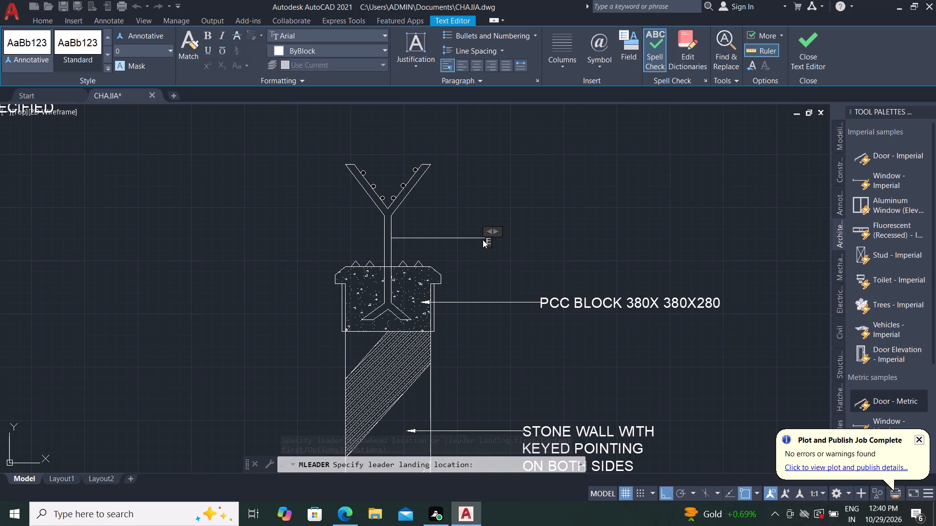
key("m")
type("BE")
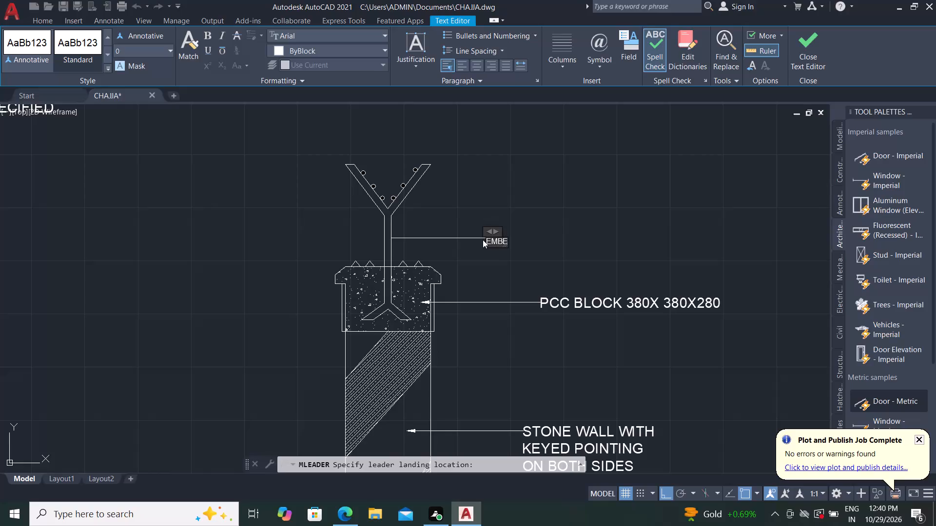
type("DED")
key("space")
type("IN P")
type("CC")
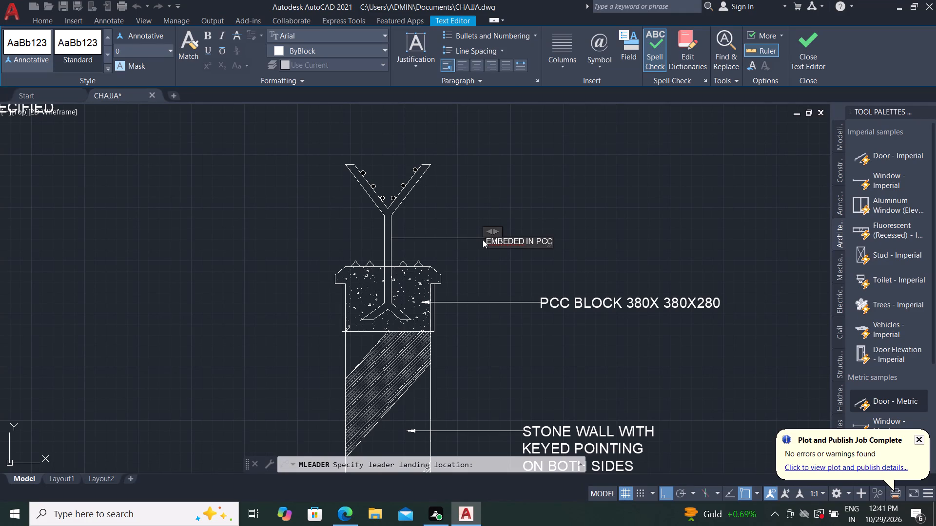
key("space")
left_click(603, 187)
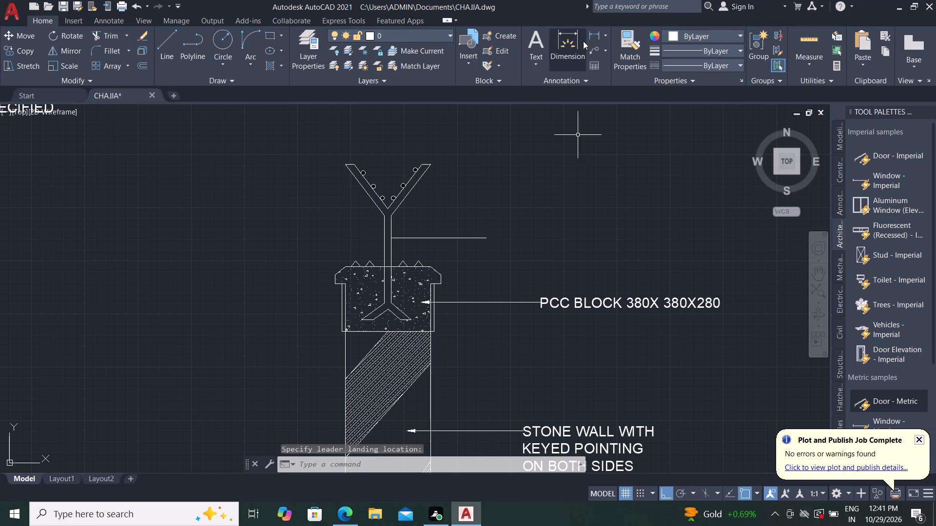
Match the properties of the "PCC BLOCK 380X 380X280" leader onto the new stem leader.
left_click(629, 60)
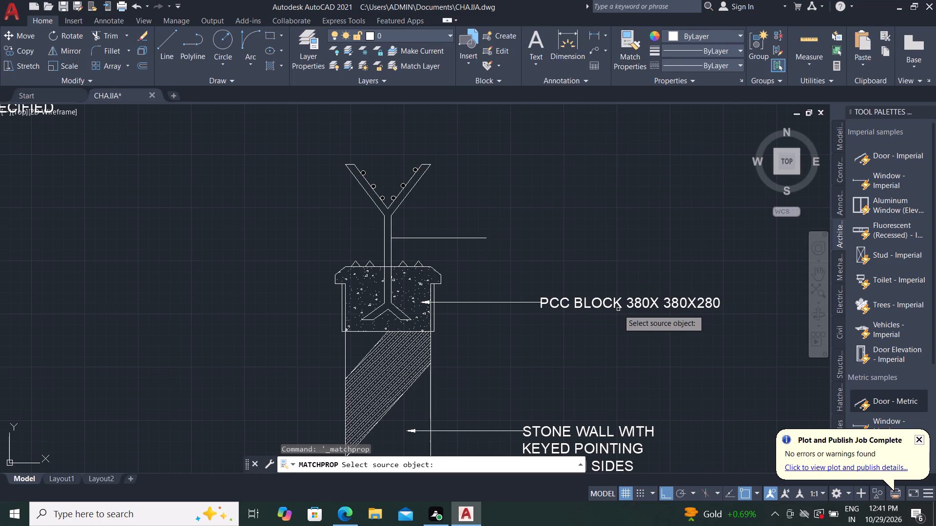
left_click(618, 309)
left_click(553, 299)
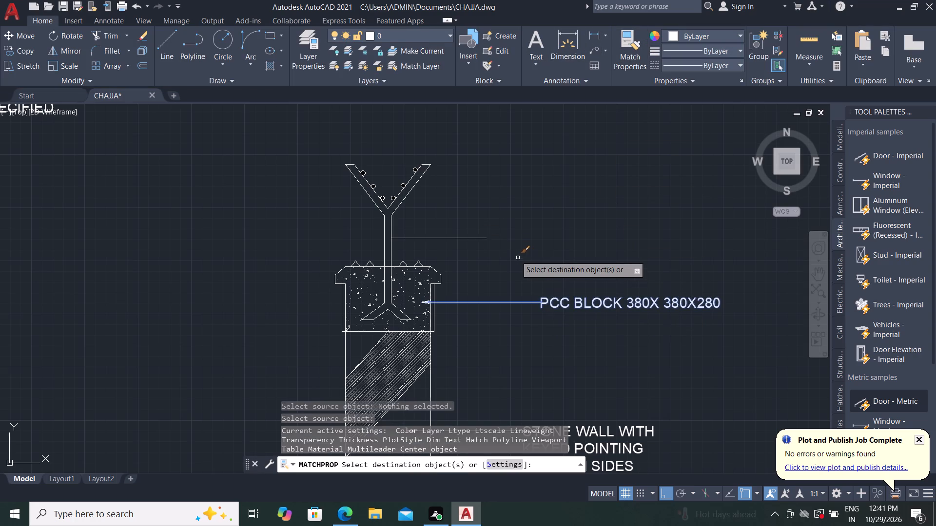
left_click(479, 239)
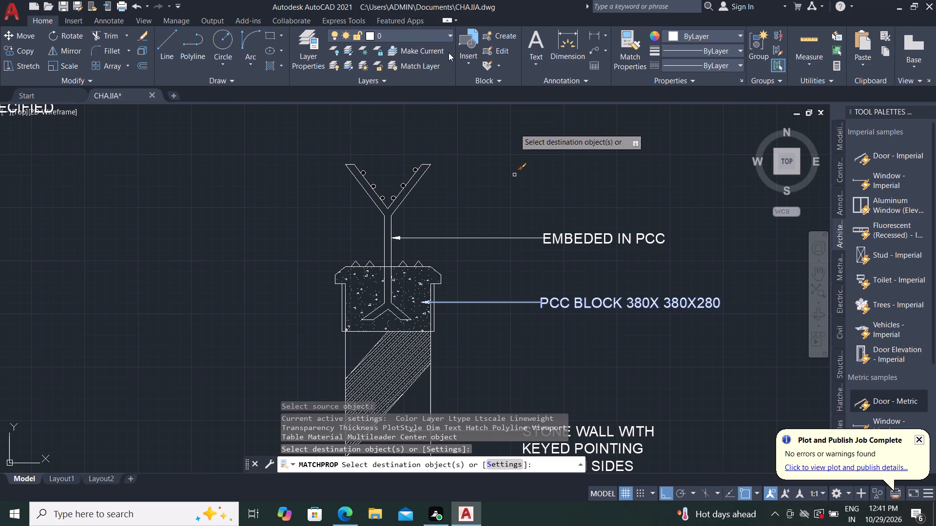
key("Escape")
key("Escape")
key("Escape")
key("Escape")
key("Escape")
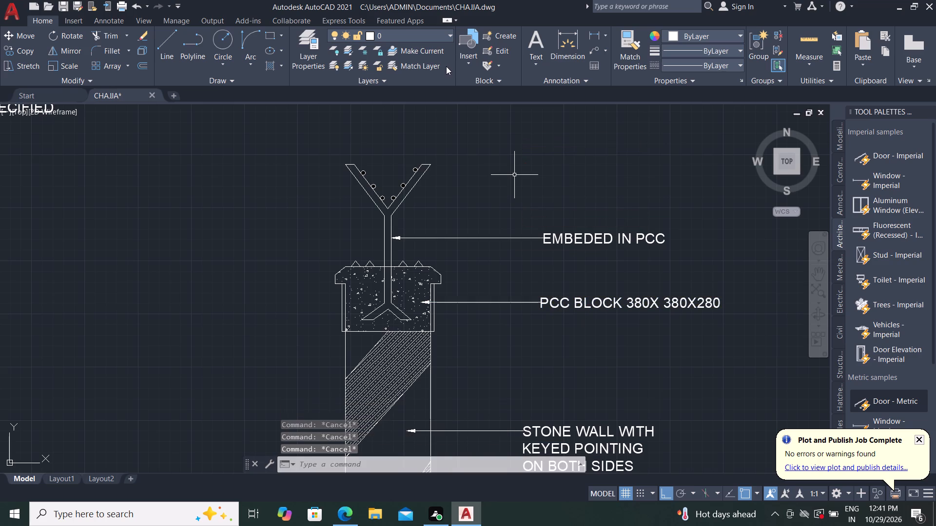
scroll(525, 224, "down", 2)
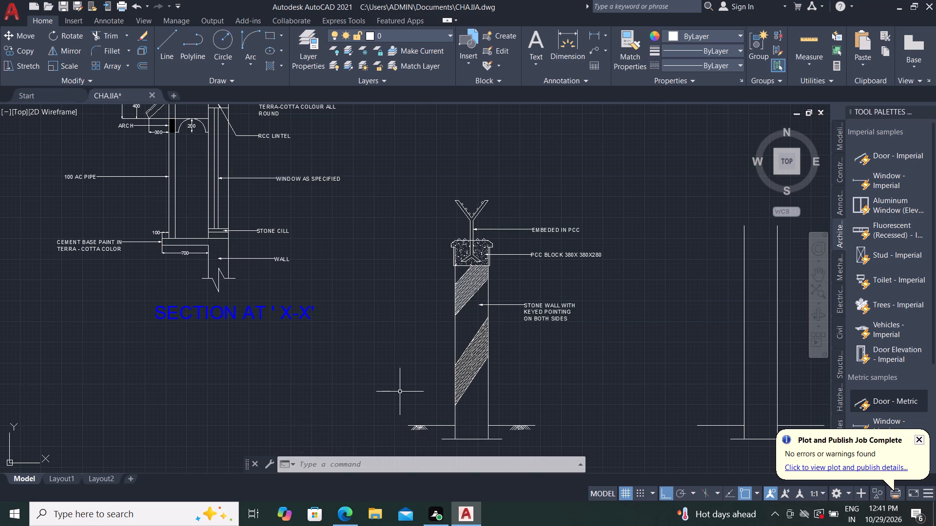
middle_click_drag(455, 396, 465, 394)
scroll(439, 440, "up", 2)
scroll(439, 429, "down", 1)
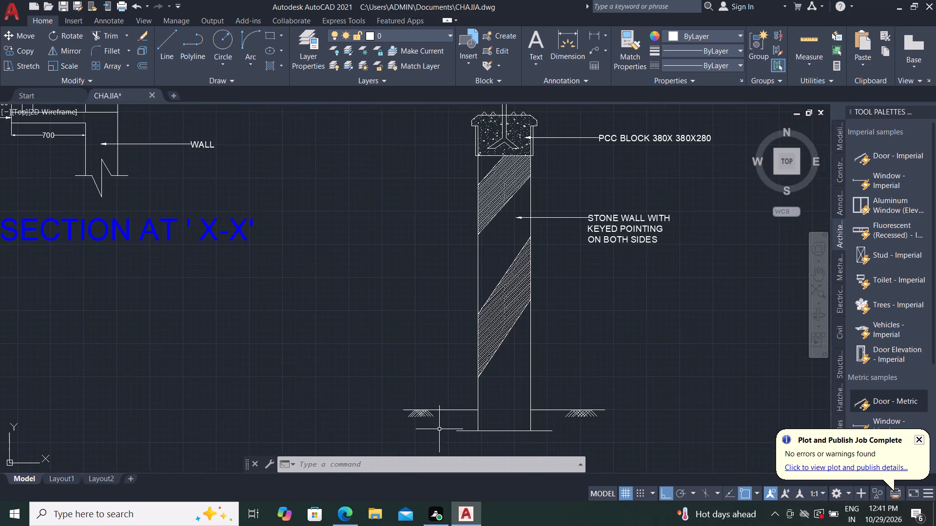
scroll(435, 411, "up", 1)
Add a vertical multileader rising from the ground line left of the stone wall, reading "GL".
left_click(591, 51)
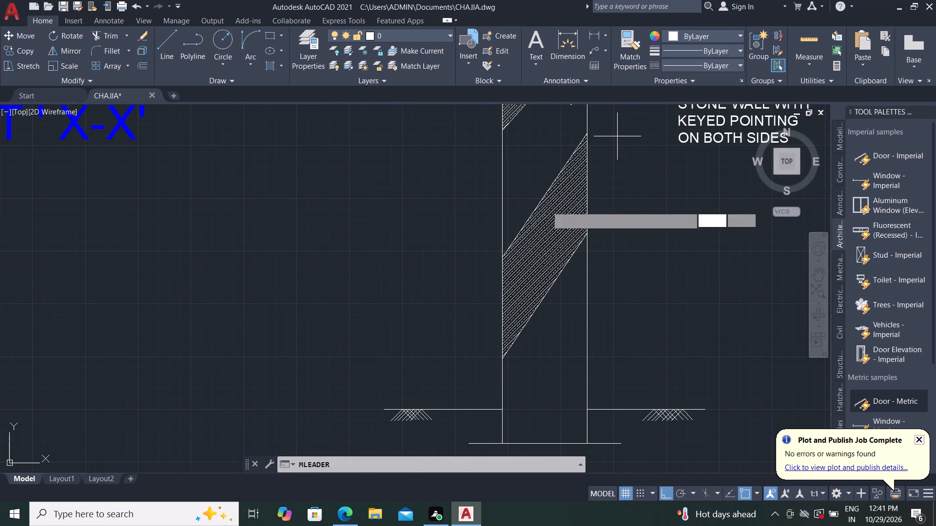
left_click(447, 410)
left_click(421, 354)
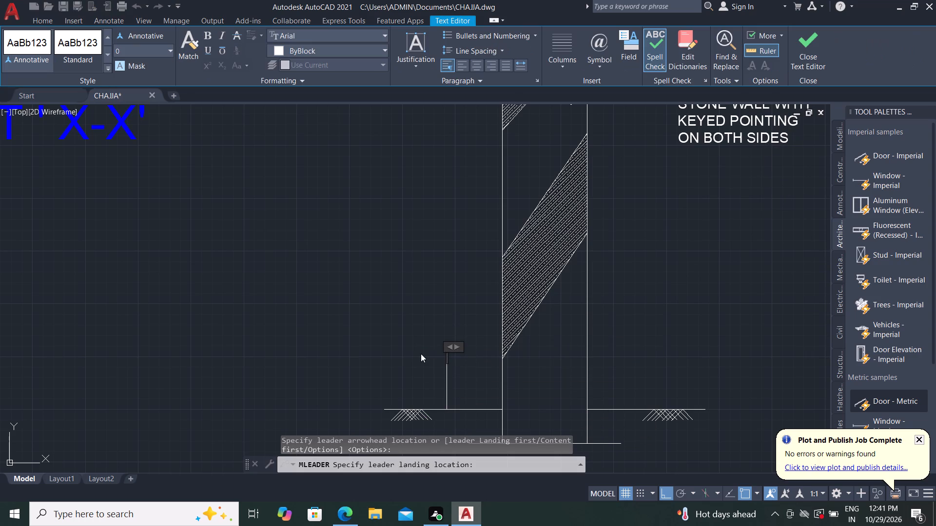
key("g")
type("L")
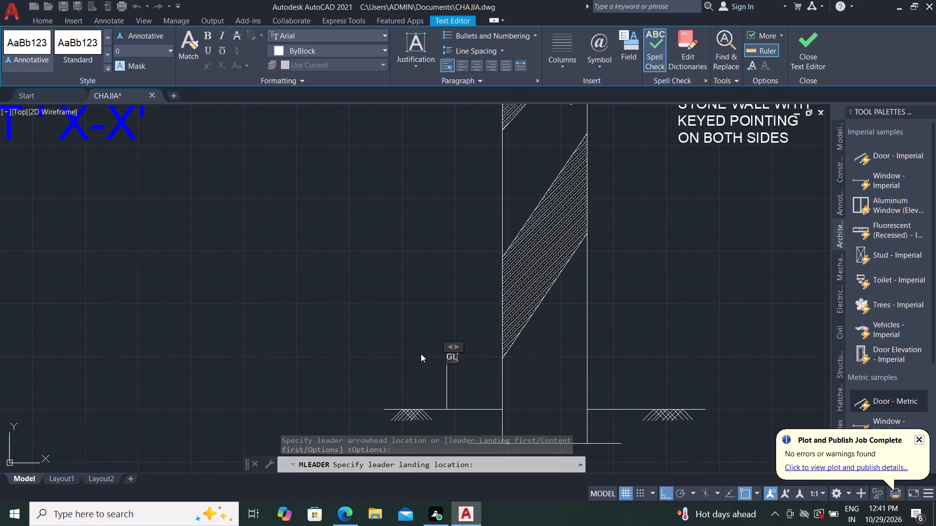
key("space")
left_click(476, 369)
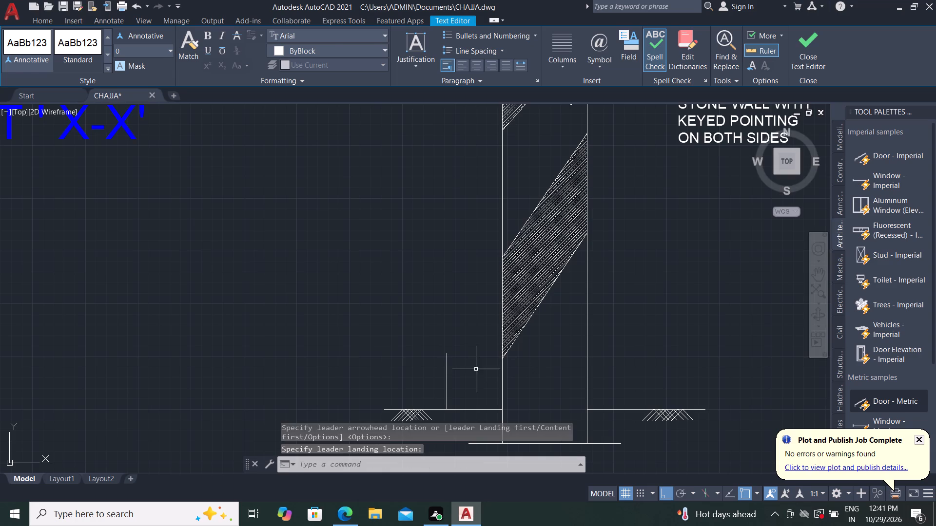
Match the properties of the "STONE WALL WITH KEYED POINTING" leader onto the new GL leader.
left_click(634, 53)
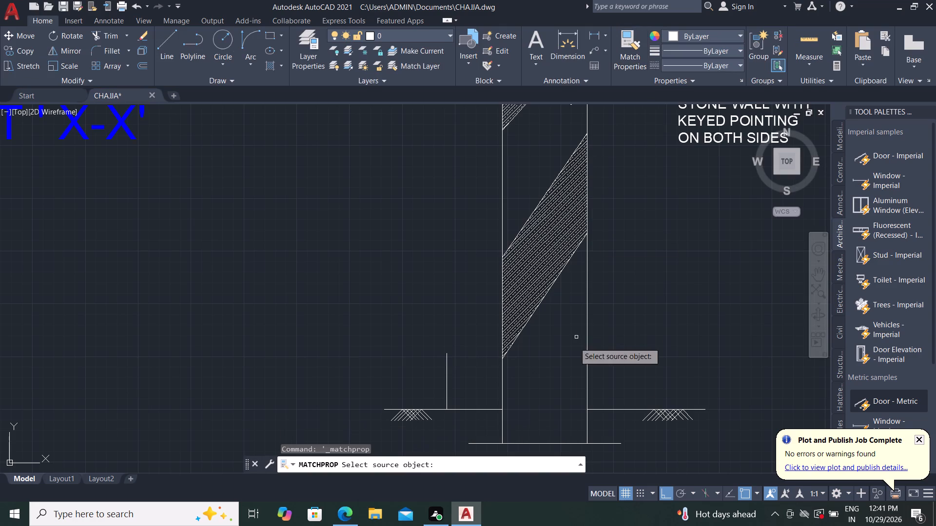
scroll(574, 409, "down", 2)
left_click(622, 290)
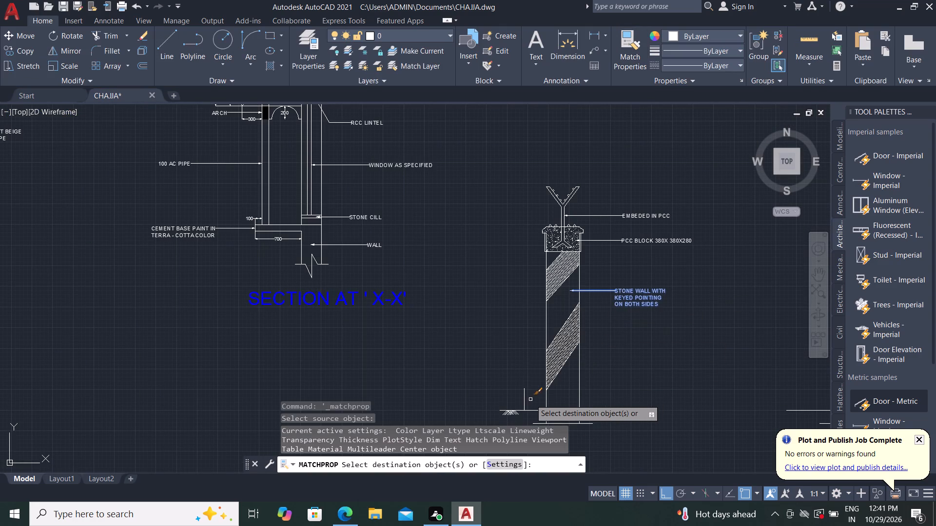
left_click(523, 399)
scroll(528, 389, "up", 3)
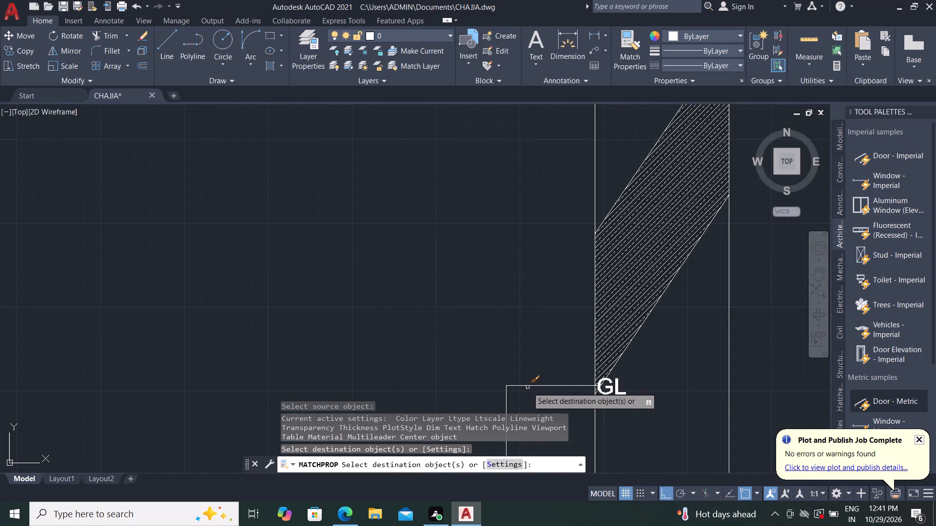
key("Escape")
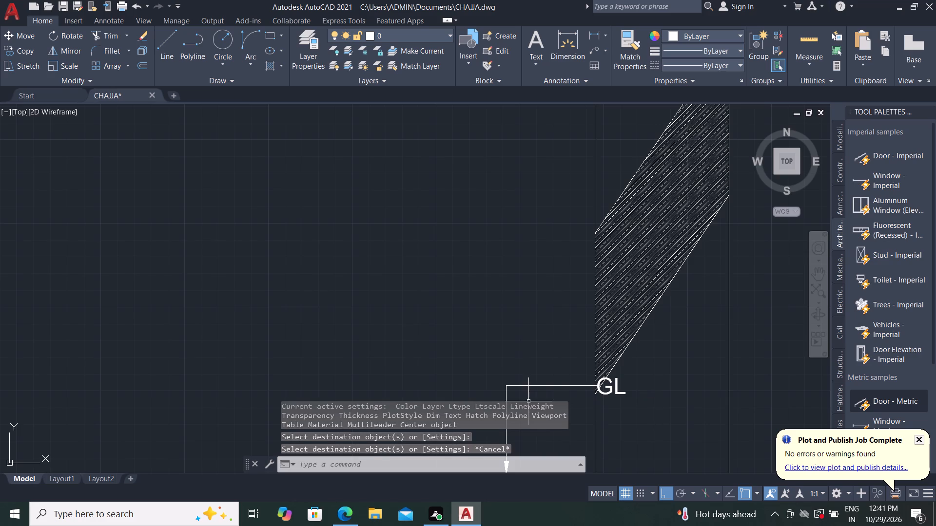
Move the GL leader horizontally along the ground line, away from the wall, so its text clears the wall edge.
left_click(533, 384)
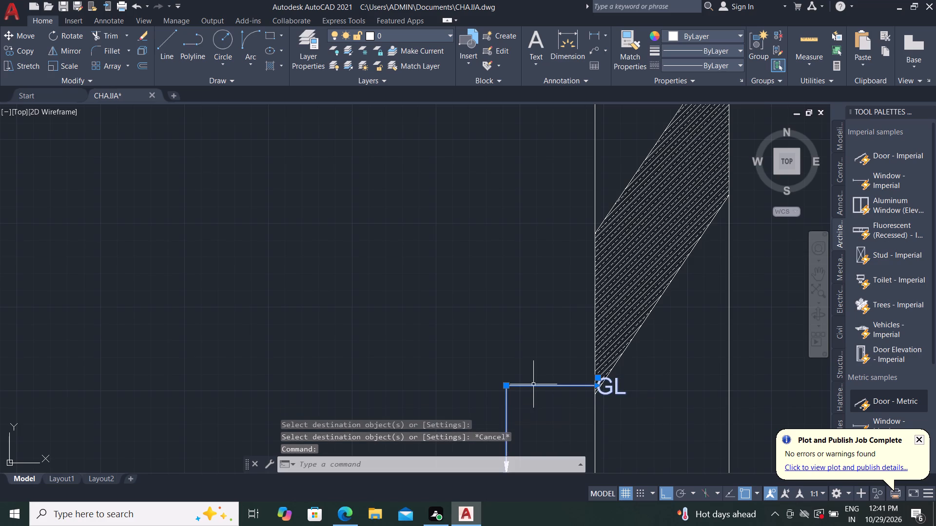
type("M")
key("space")
scroll(519, 308, "down", 2)
scroll(501, 369, "up", 2)
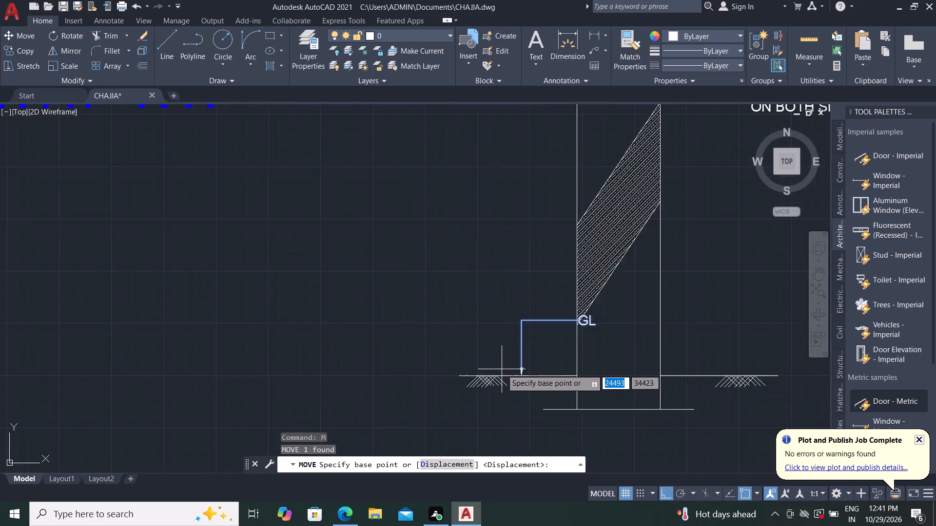
scroll(502, 369, "up", 1)
left_click(546, 389)
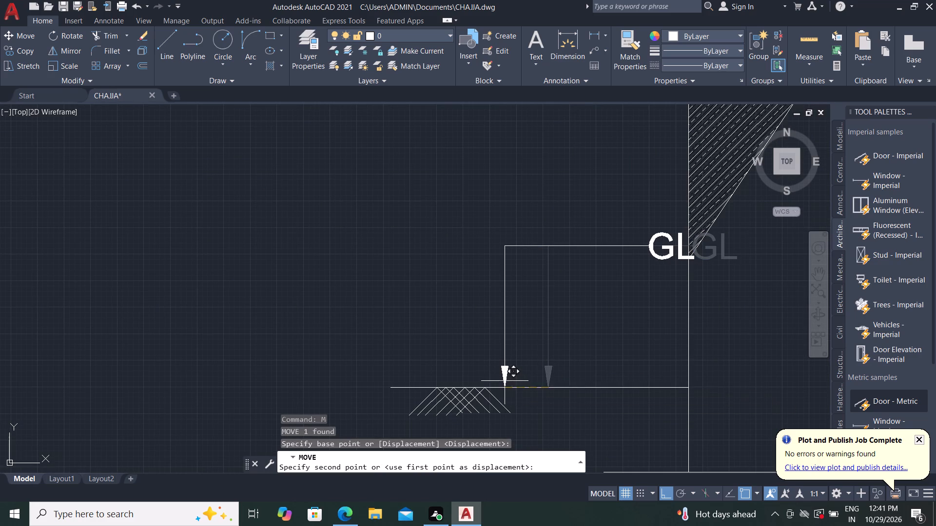
left_click(492, 377)
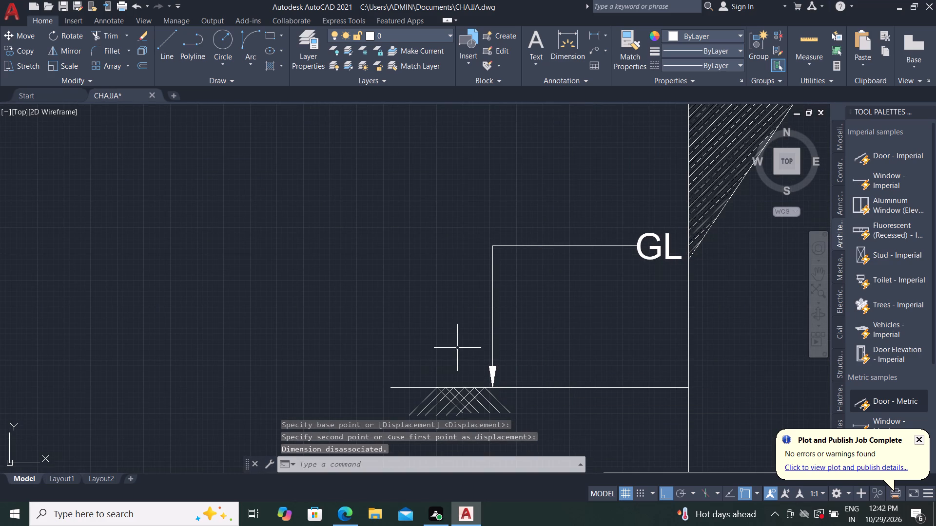
Add a vertical multileader rising from the ground line right of the stone wall, reading "GL".
scroll(458, 335, "down", 3)
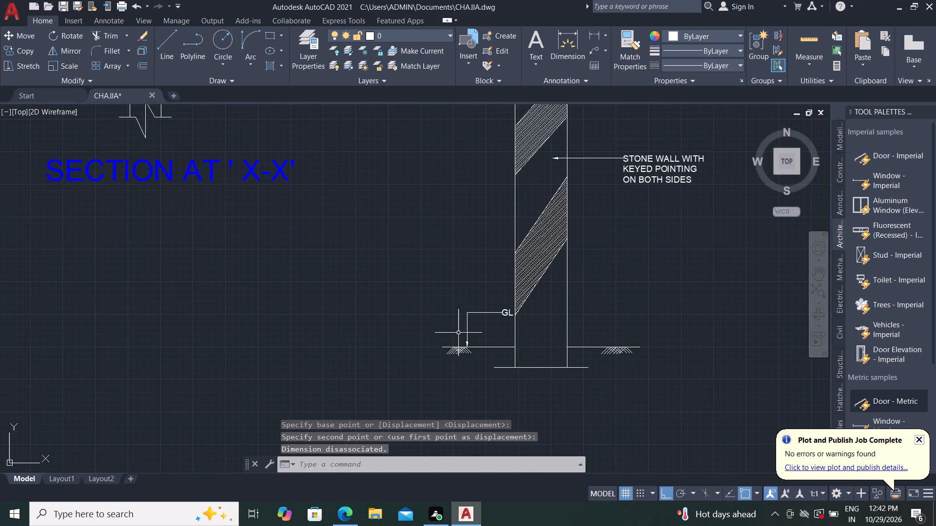
left_click(592, 49)
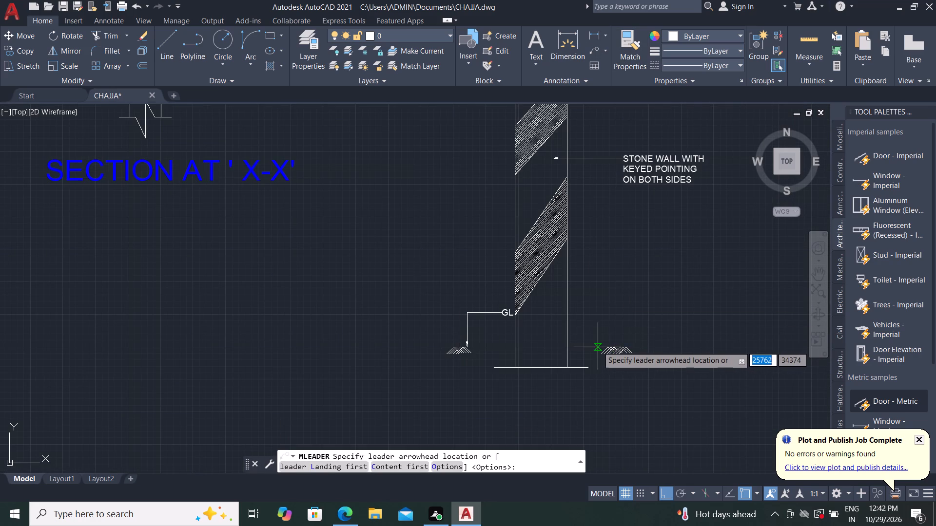
left_click(598, 346)
left_click(598, 319)
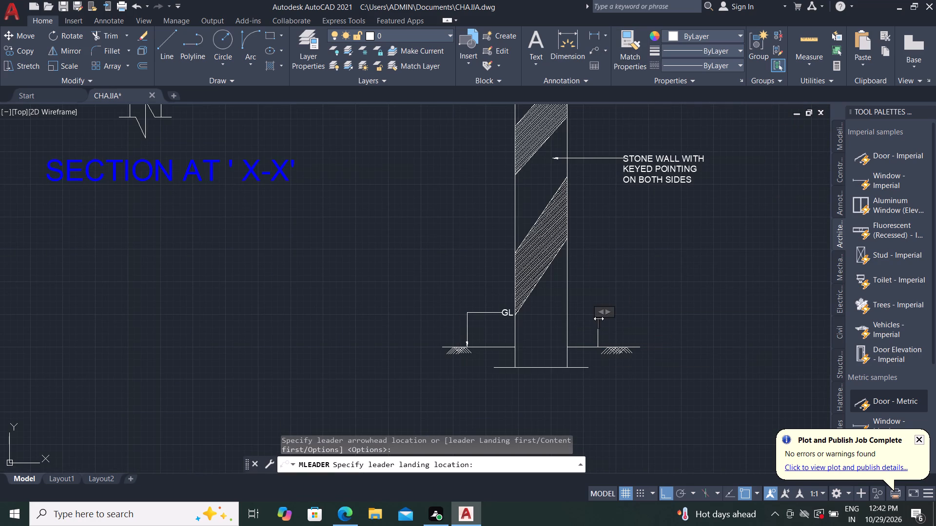
type("GL")
key("space")
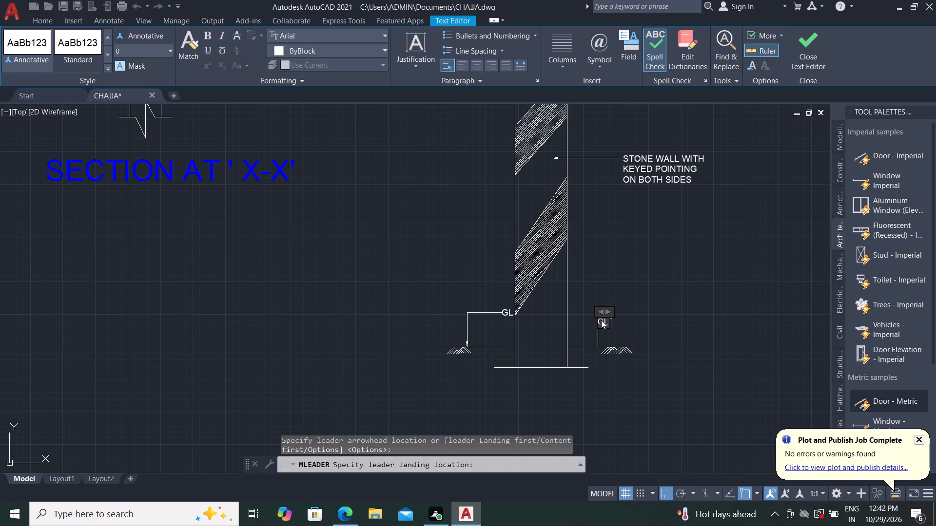
left_click(612, 288)
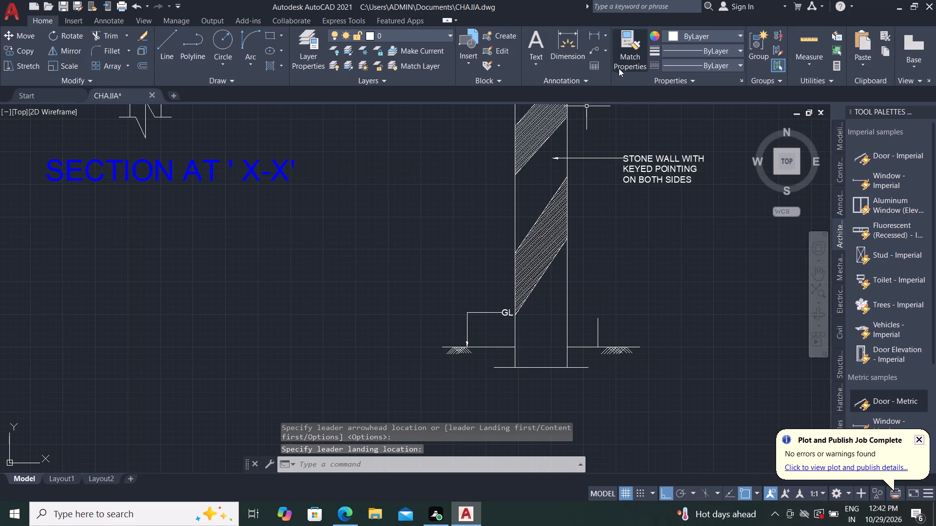
Match the properties of the left GL leader onto the new GL leader right of the wall.
left_click(627, 71)
left_click(633, 63)
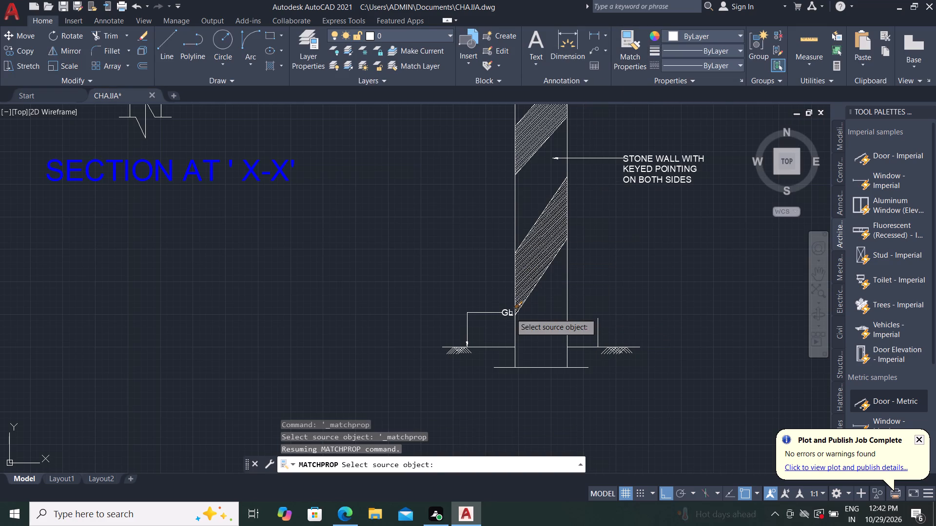
left_click(510, 314)
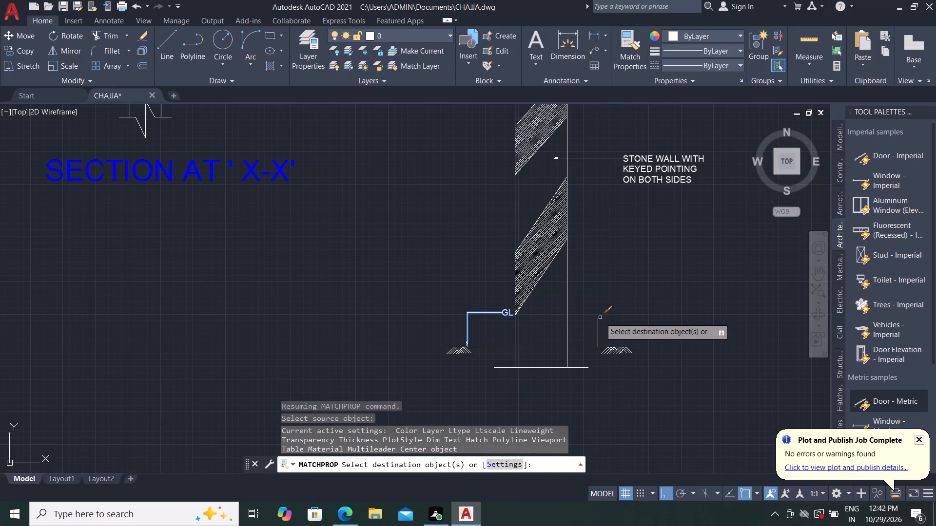
left_click(598, 318)
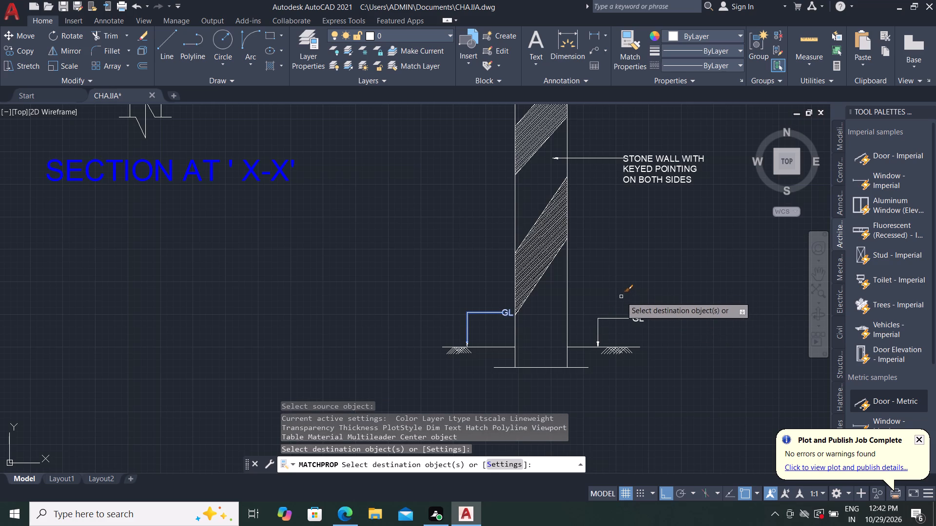
key("Escape")
key("Escape")
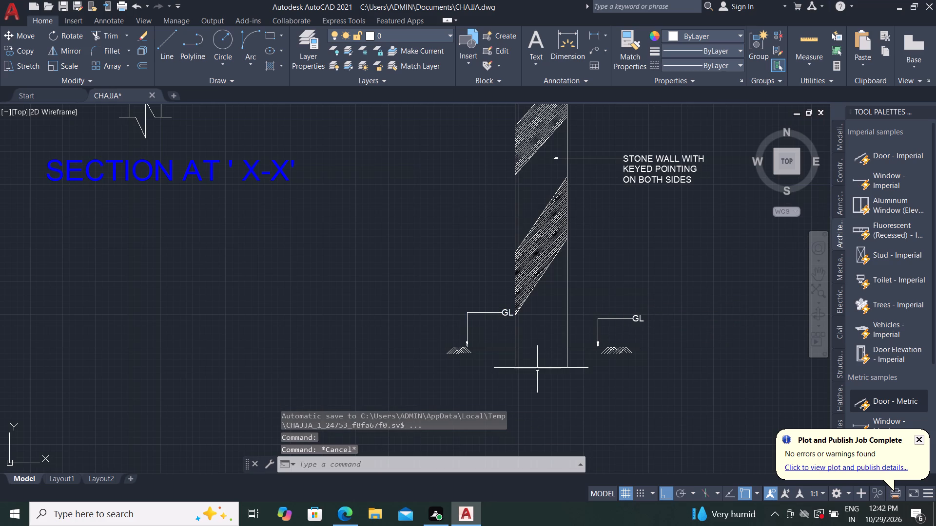
Draw a breakline across the wall's base between its two bottom corners, with the break symbol at the midpoint.
scroll(537, 369, "up", 2)
type("BRE")
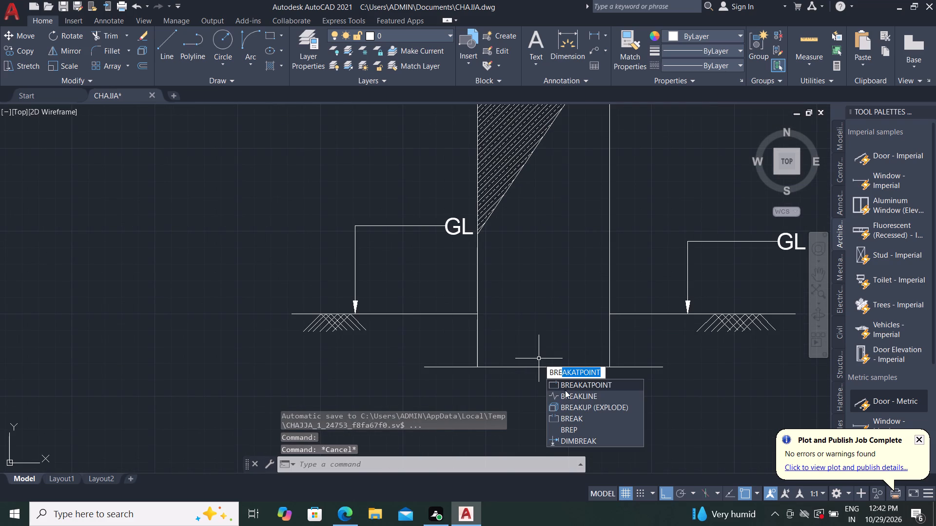
left_click(566, 395)
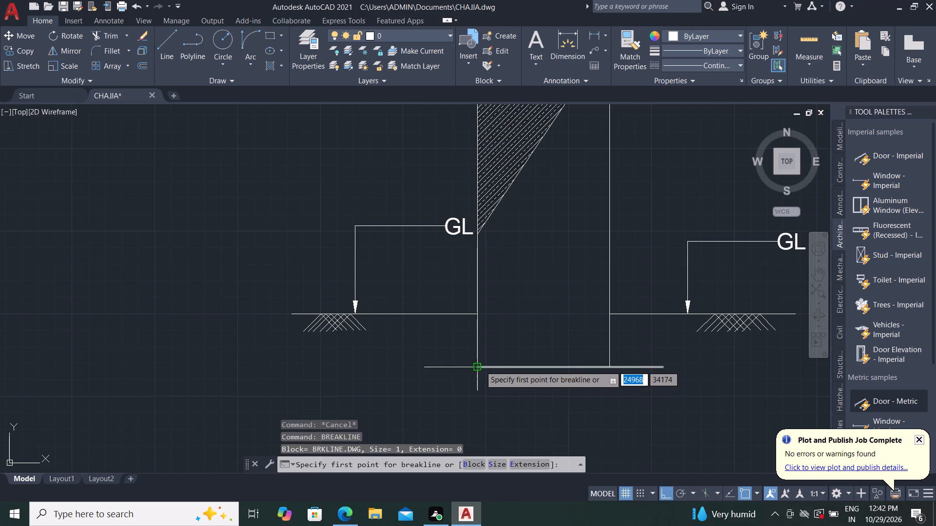
left_click(480, 365)
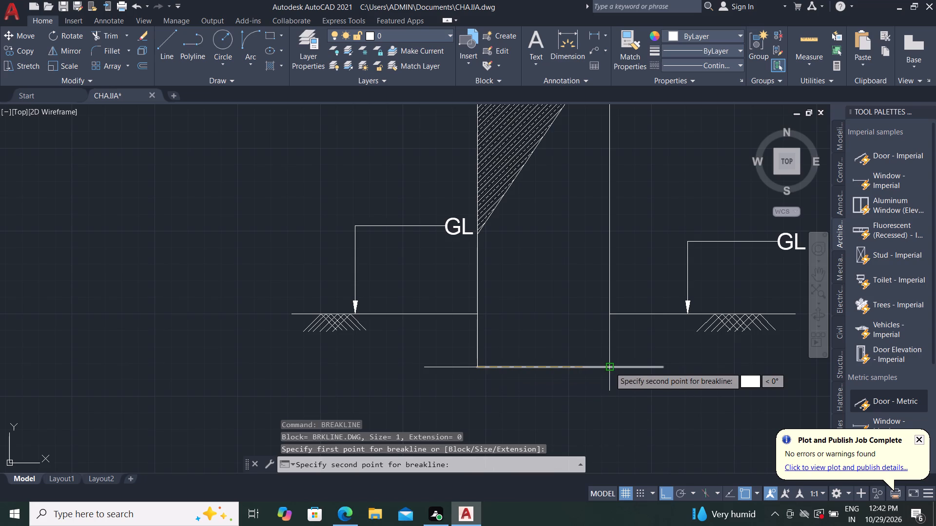
left_click(610, 367)
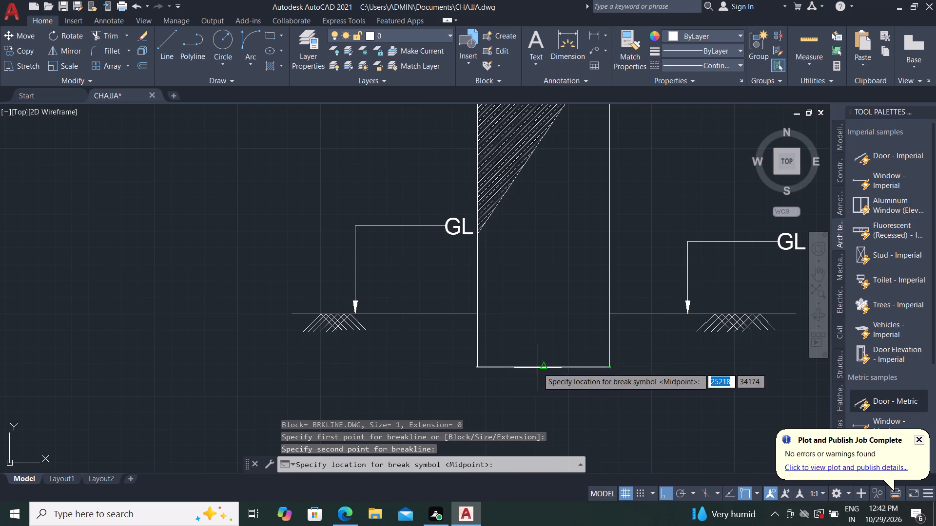
left_click(540, 368)
Stretch the upper and lower peaks of the tiny break symbol vertically away from the base line.
scroll(541, 370, "up", 2)
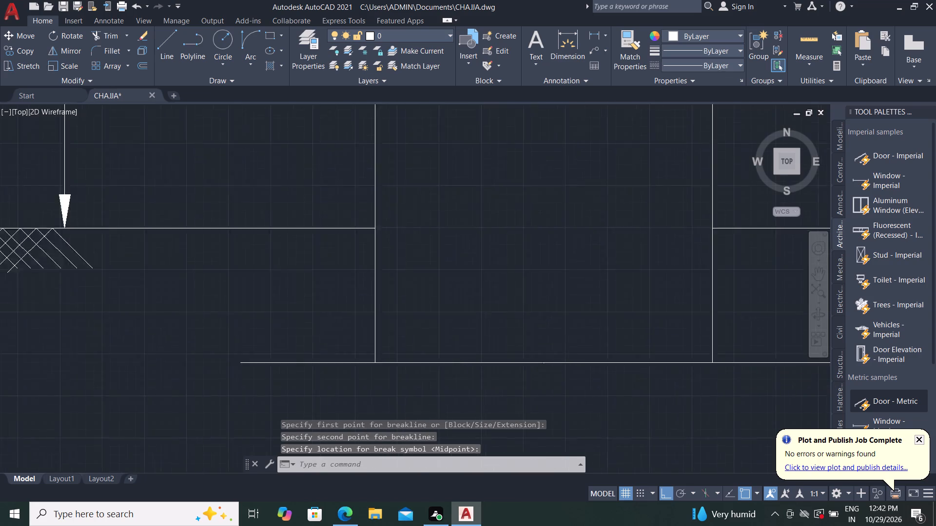
scroll(541, 370, "up", 9)
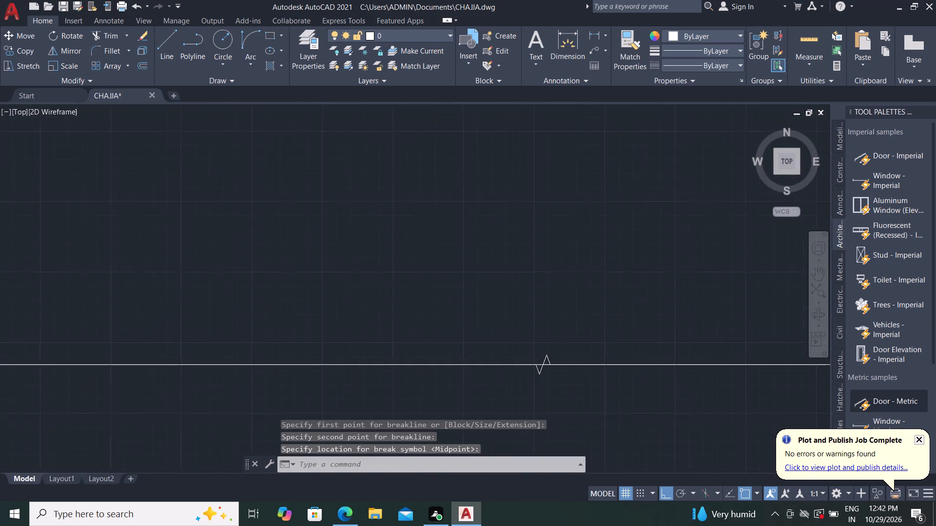
scroll(544, 367, "up", 3)
left_click(533, 341)
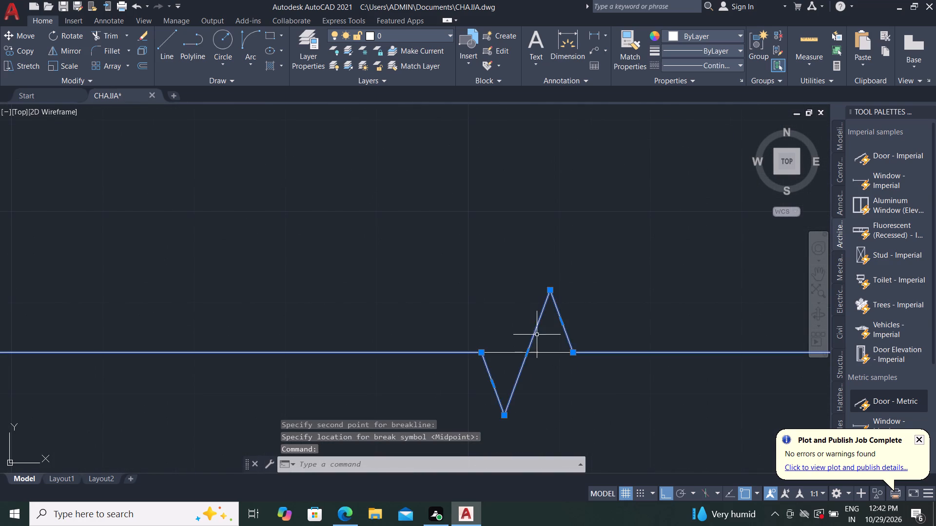
scroll(537, 332, "down", 1)
left_click(546, 307)
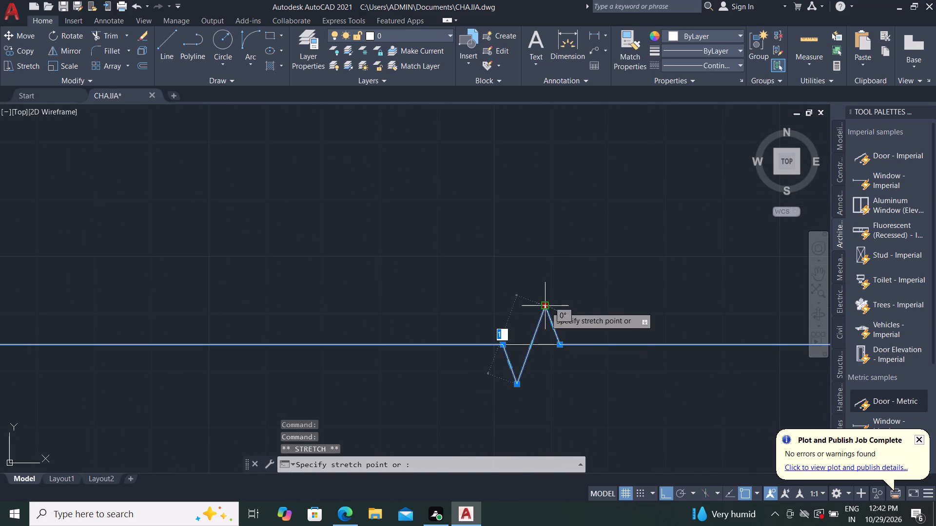
left_click(552, 120)
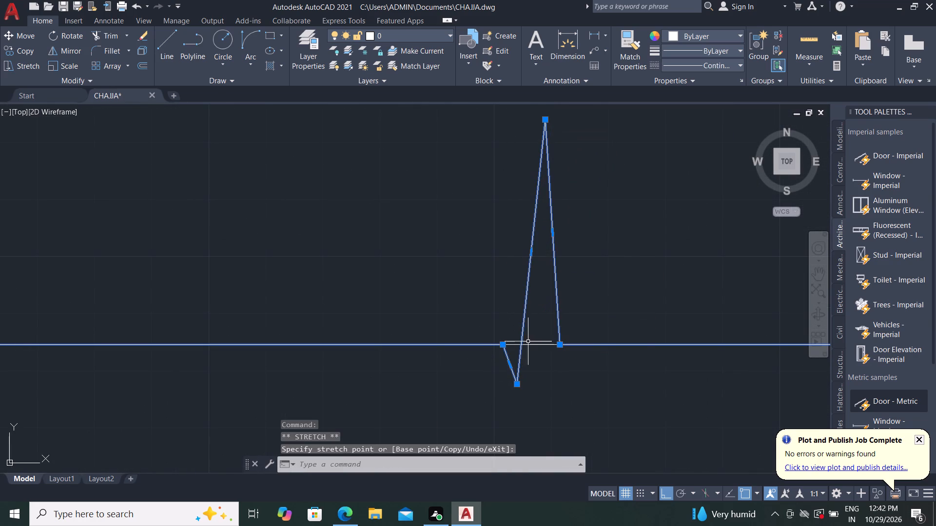
left_click(518, 387)
scroll(526, 356, "down", 4)
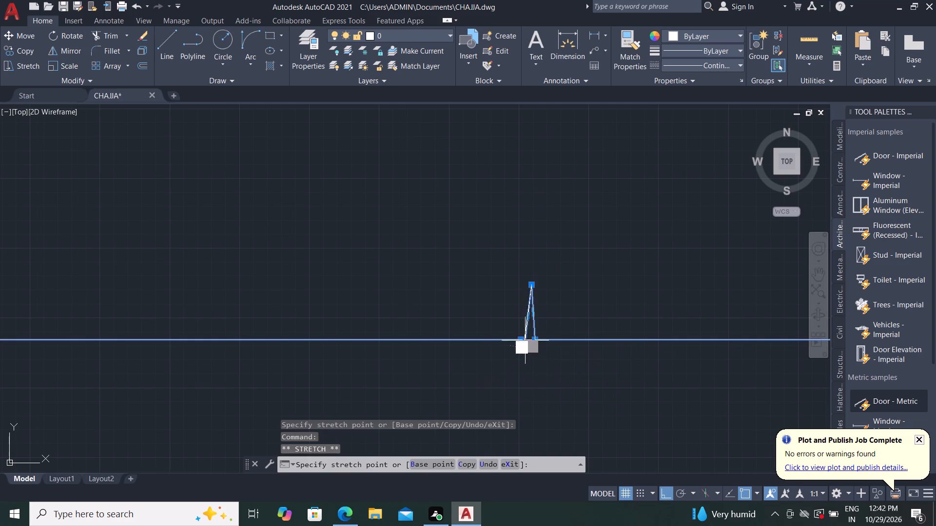
left_click(555, 454)
Stretch the break symbol's upper peak farther up and its lower peak farther down from the wall's base line.
scroll(551, 365, "down", 2)
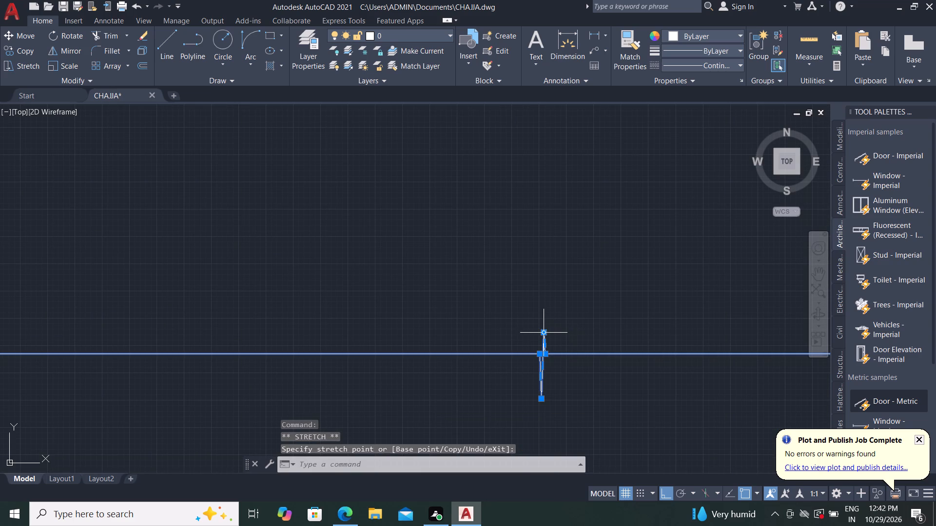
left_click(545, 335)
left_click(552, 184)
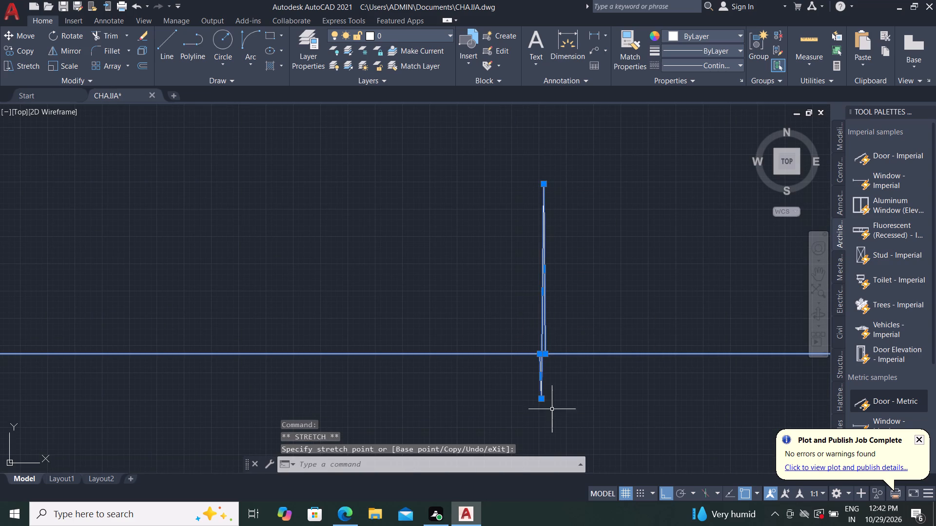
left_click(542, 399)
scroll(546, 434, "down", 1)
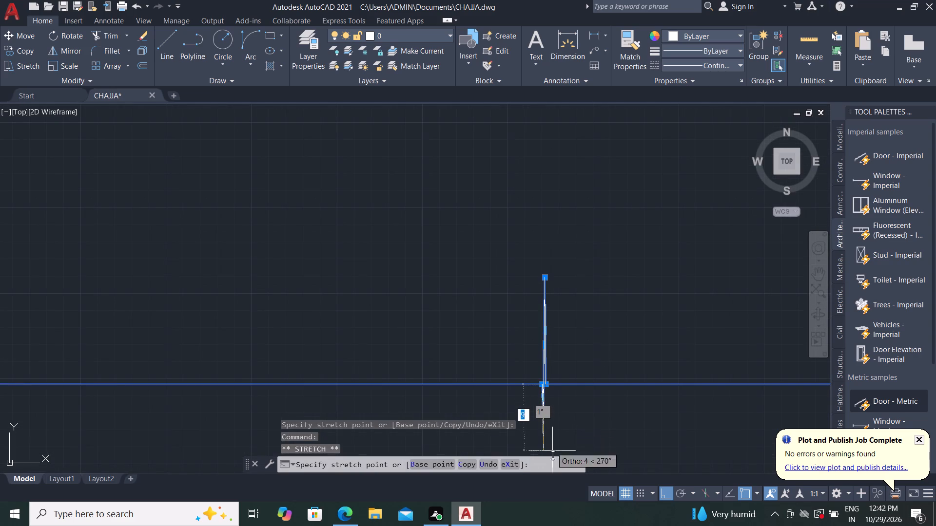
scroll(561, 431, "down", 3)
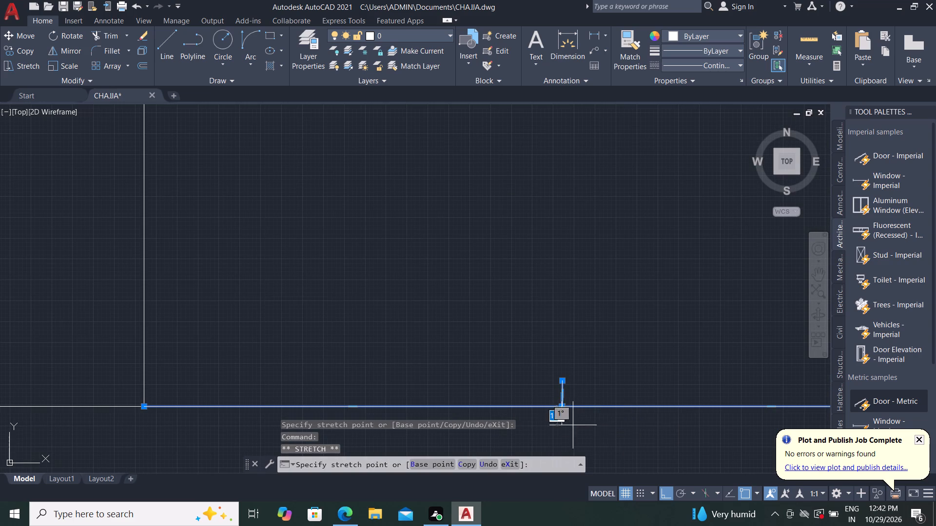
left_click(565, 450)
Widen the break symbol by stretching its two base points outward along the wall's base line, one to each side.
scroll(561, 401, "up", 3)
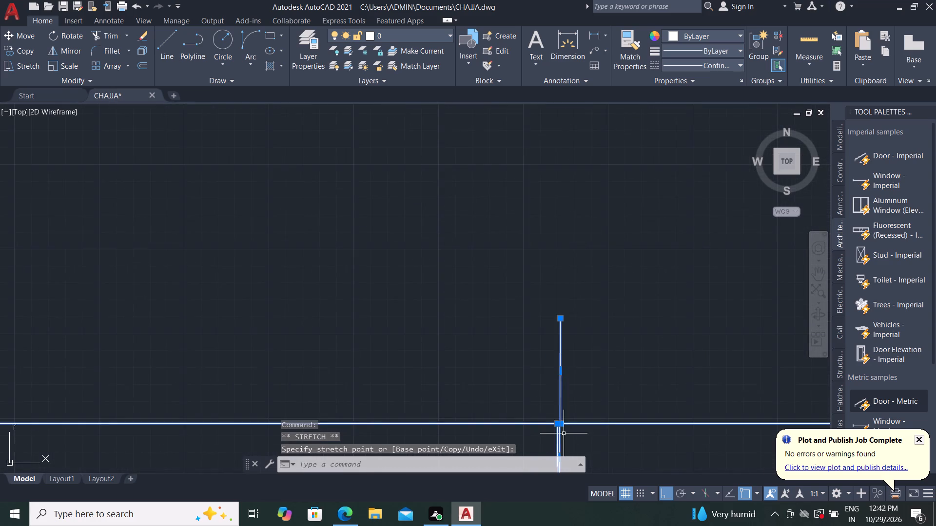
scroll(564, 433, "up", 3)
scroll(544, 374, "up", 2)
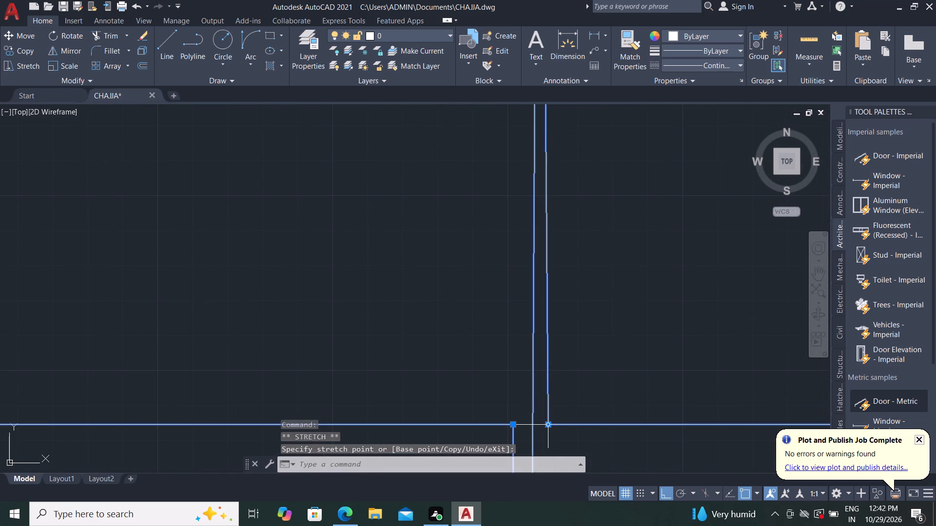
left_click(548, 423)
left_click(765, 421)
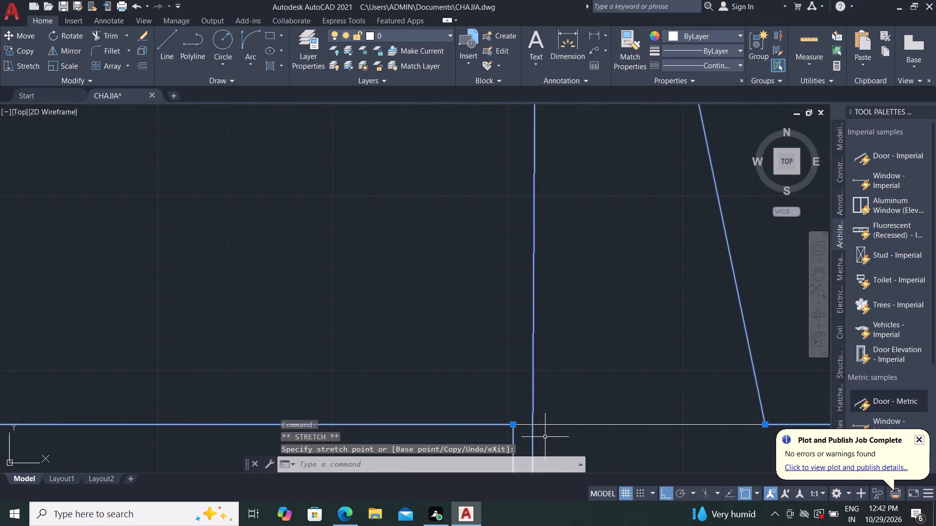
left_click(512, 424)
scroll(520, 353, "down", 4)
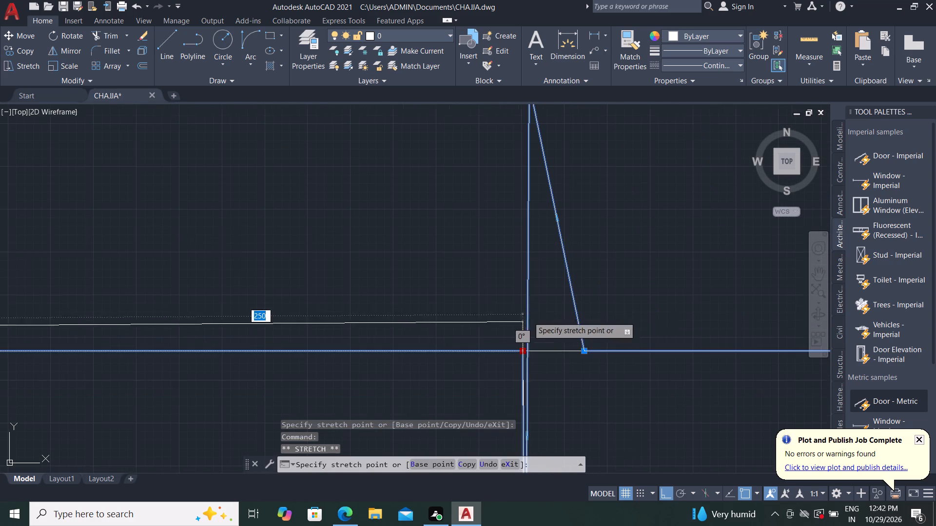
left_click(213, 299)
scroll(485, 332, "down", 2)
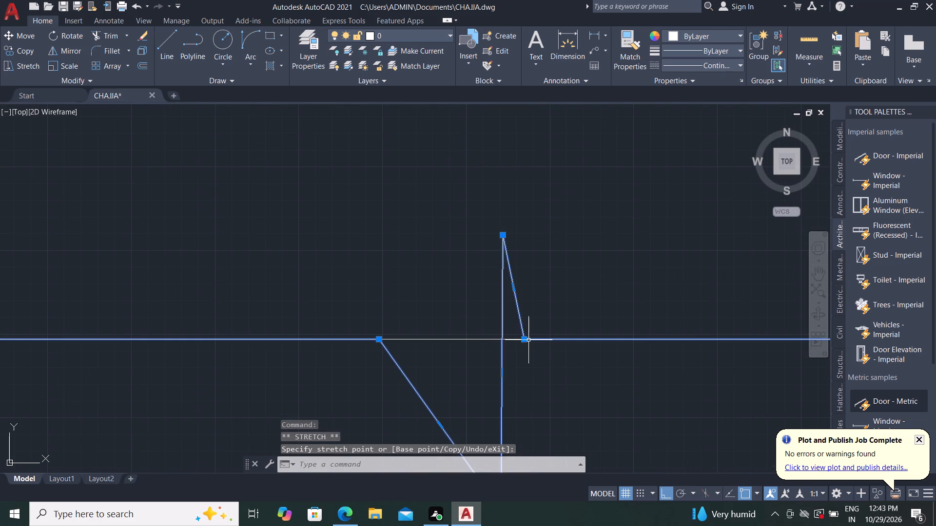
left_click(527, 340)
left_click(525, 341)
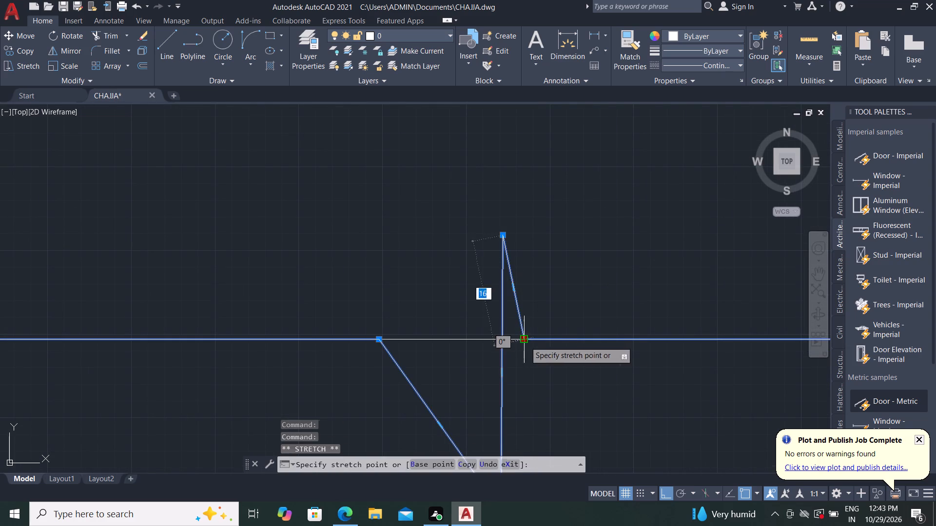
left_click(636, 344)
Stretch the widened break symbol's upper peak higher and its lower peak lower, keeping both vertically aligned.
scroll(554, 308, "down", 1)
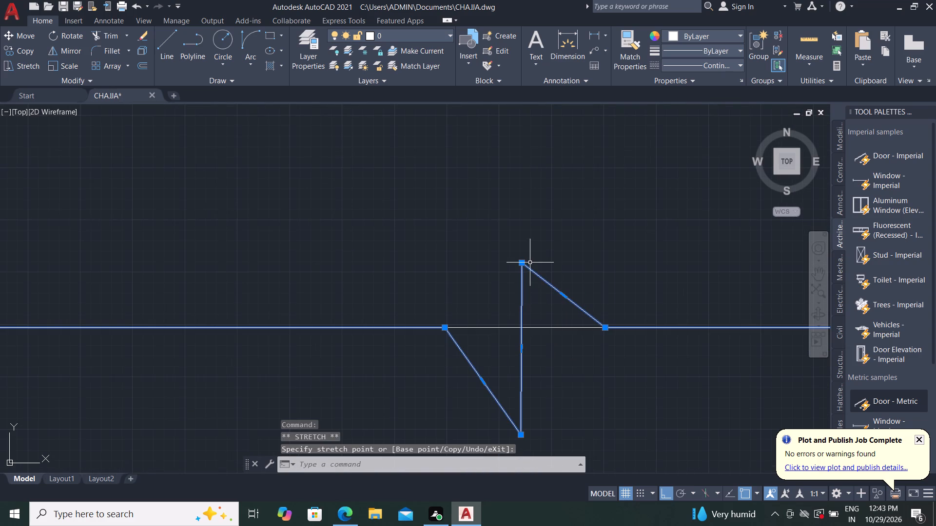
left_click(524, 261)
left_click(517, 146)
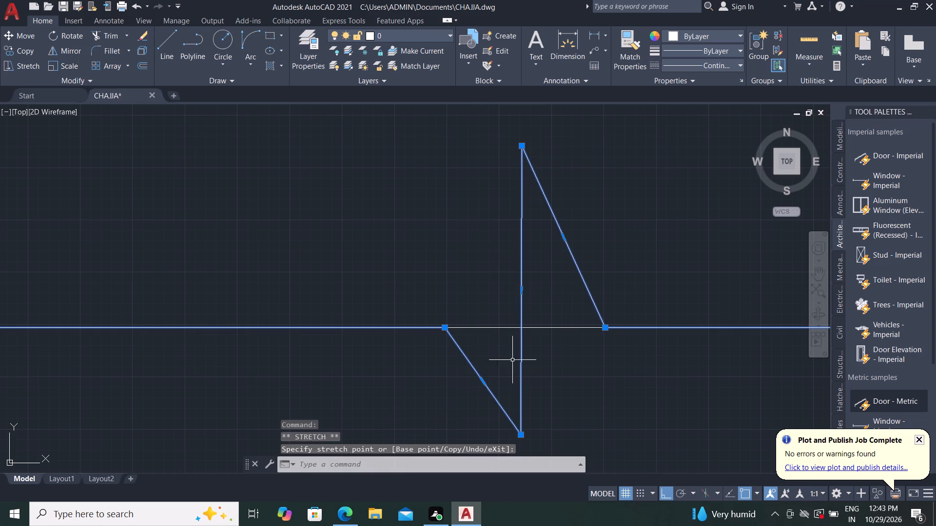
scroll(523, 376, "down", 2)
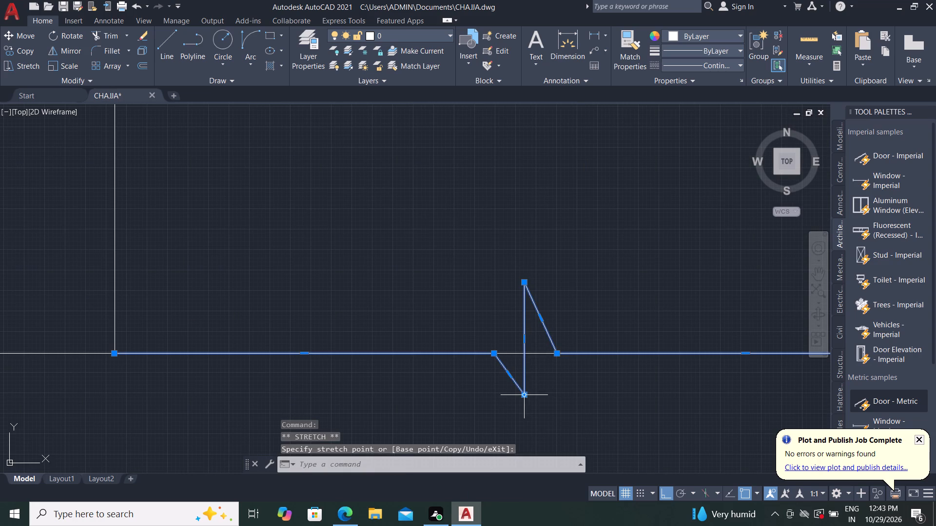
left_click(526, 394)
left_click(526, 437)
scroll(563, 348, "down", 2)
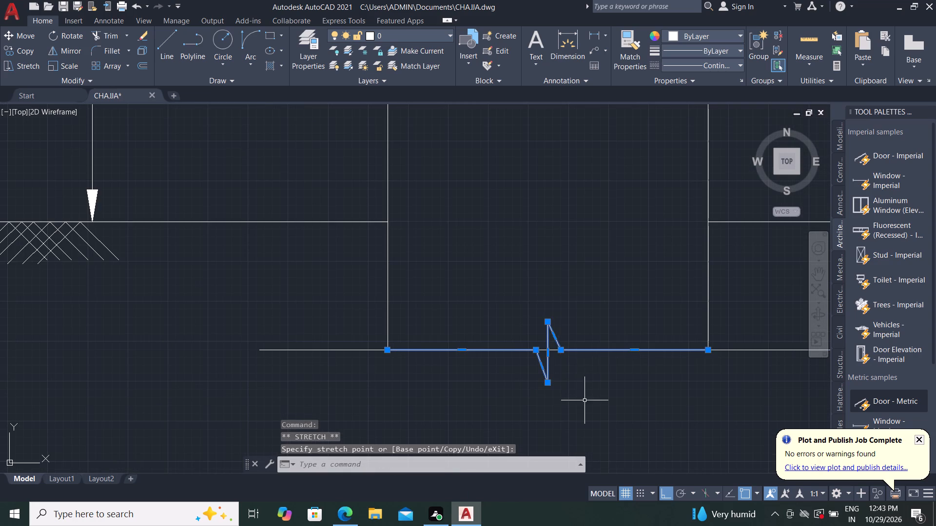
key("Escape")
Trim away the straight base line segments that run through the break symbol.
type("TR")
key("space")
scroll(561, 354, "up", 2)
left_click(533, 335)
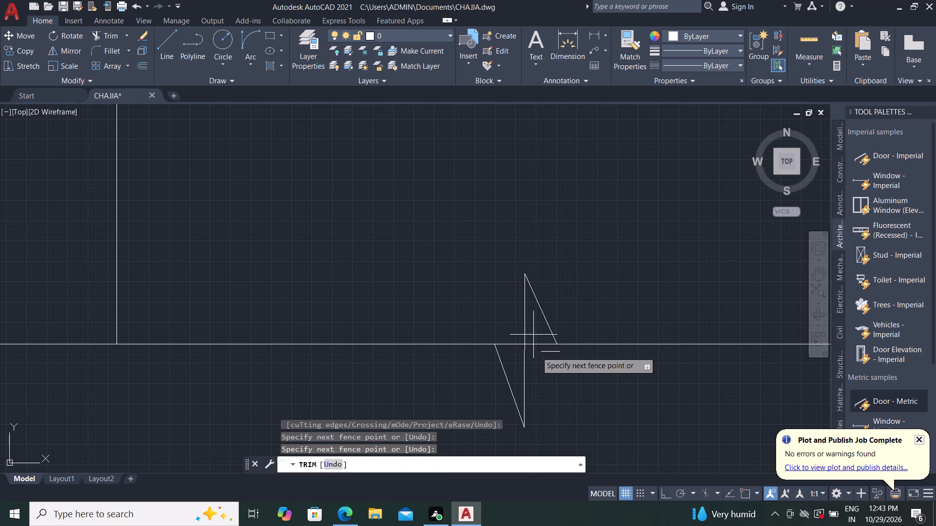
left_click(534, 379)
left_click(507, 335)
left_click(515, 361)
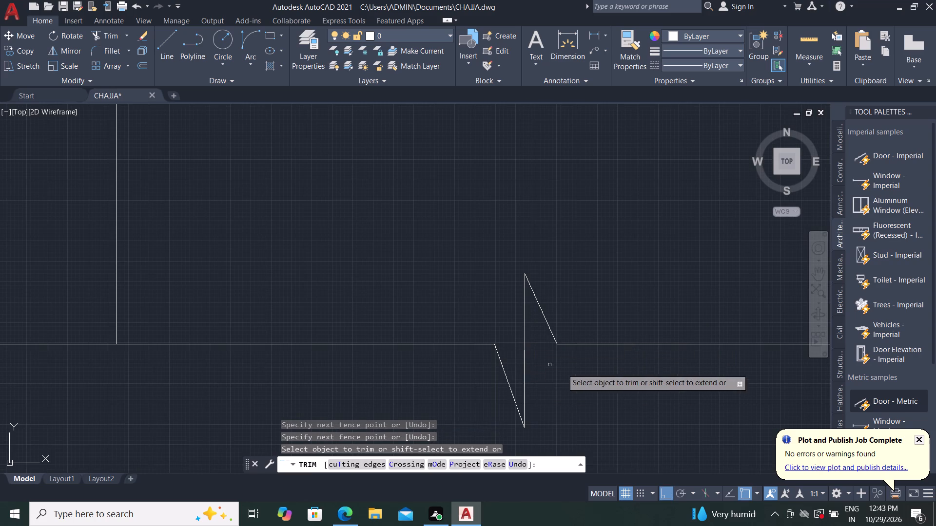
scroll(565, 380, "down", 1)
key("Escape")
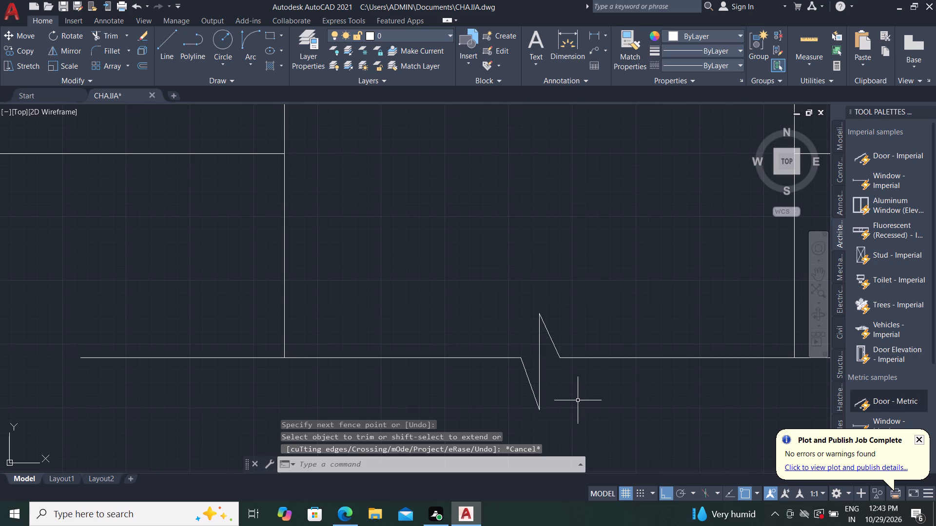
Add a vertical linear dimension left of the stone wall, from the ground line up to the PCC block's underside.
scroll(578, 400, "down", 4)
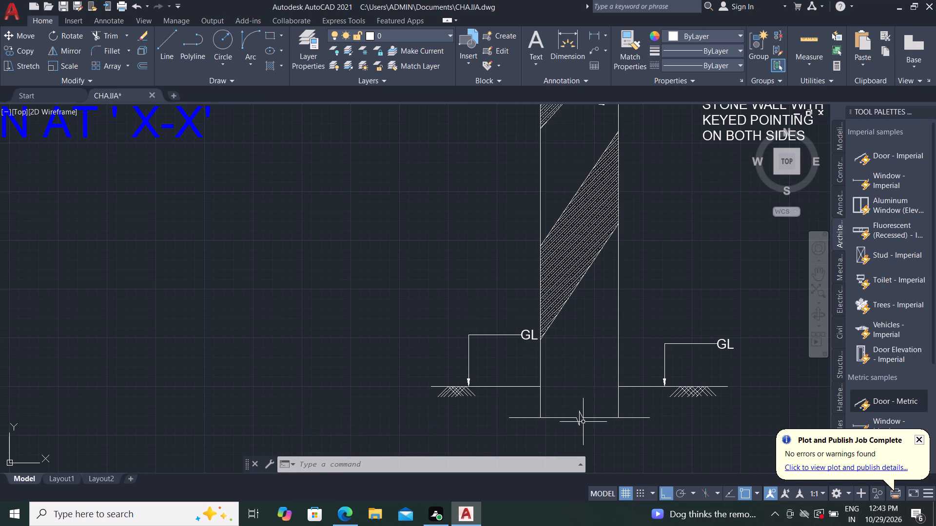
scroll(583, 422, "down", 1)
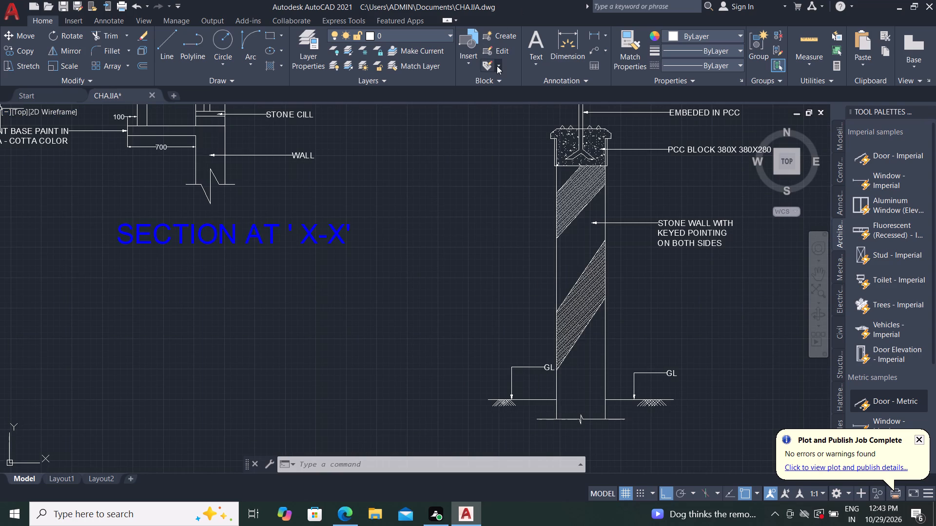
left_click(592, 33)
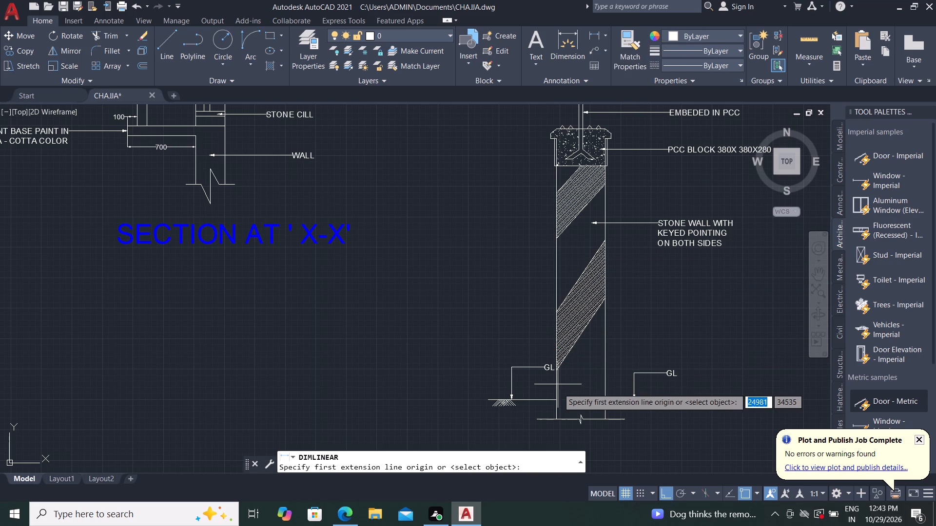
left_click(553, 403)
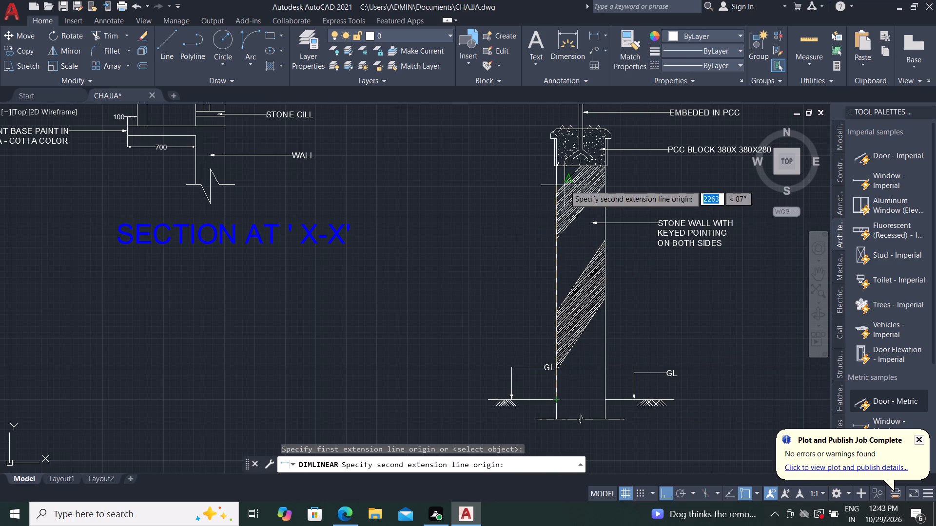
left_click(558, 165)
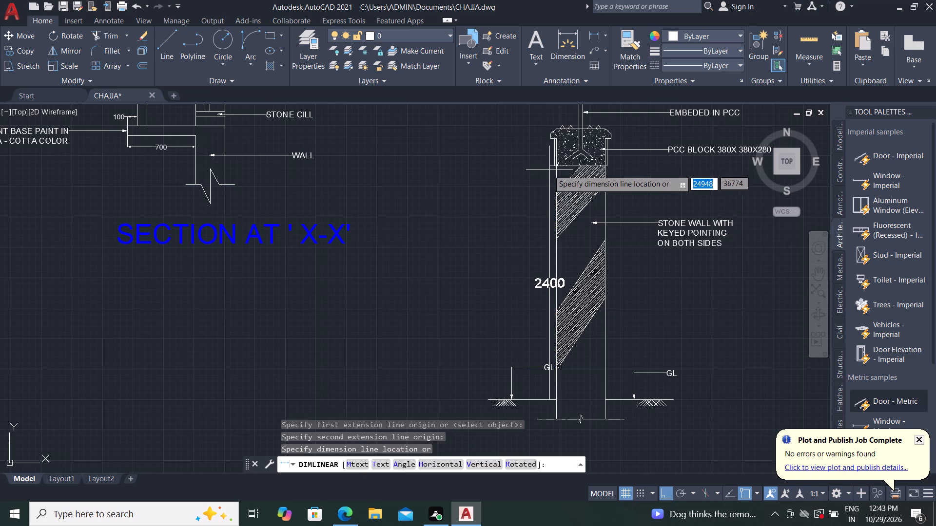
left_click(527, 166)
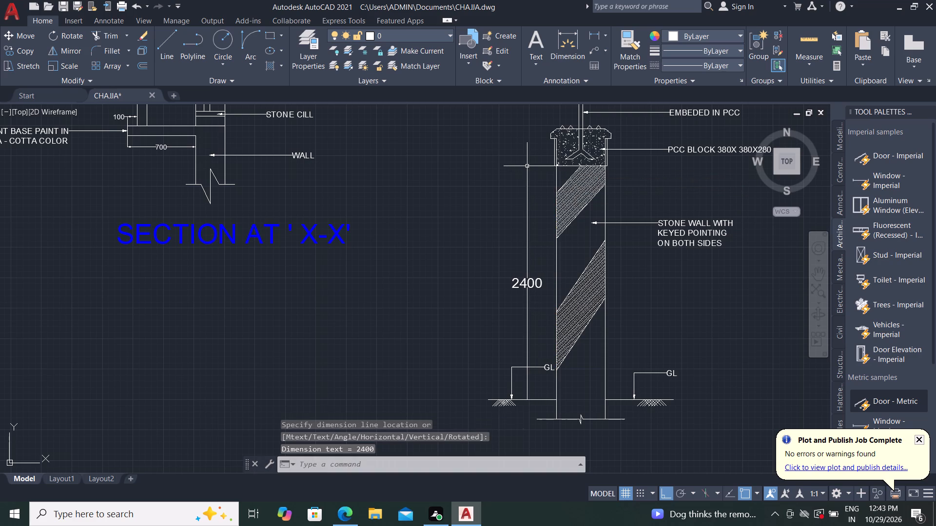
Dimension the PCC block's height from its underside to the bottom of its cap, in line with the wall height dimension.
scroll(542, 145, "up", 3)
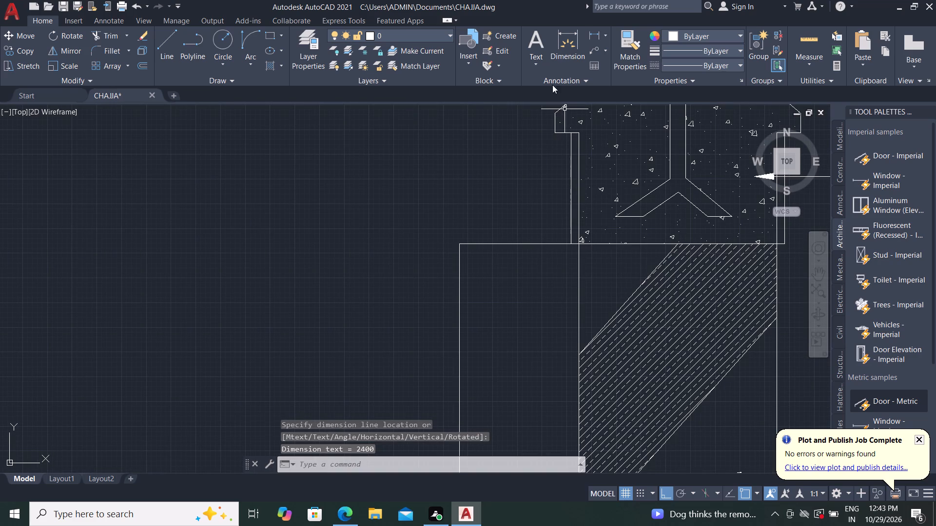
left_click(591, 32)
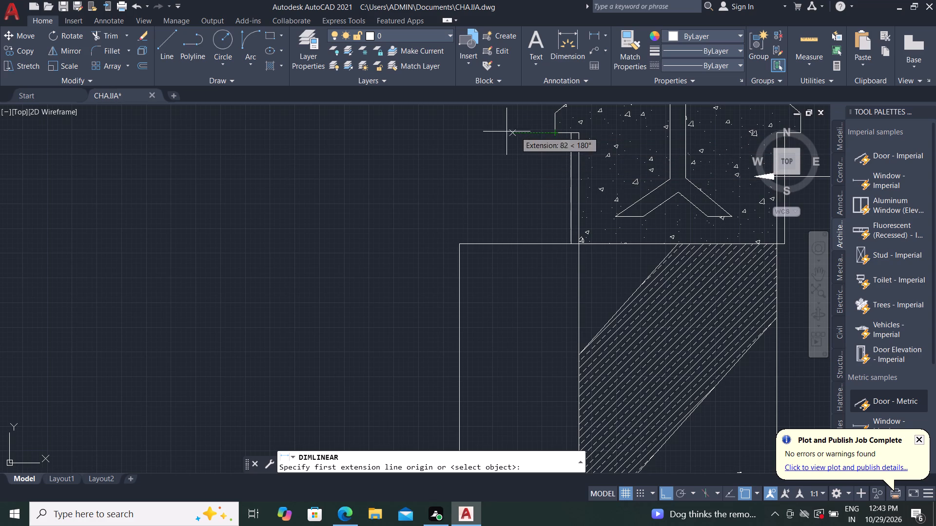
left_click(460, 132)
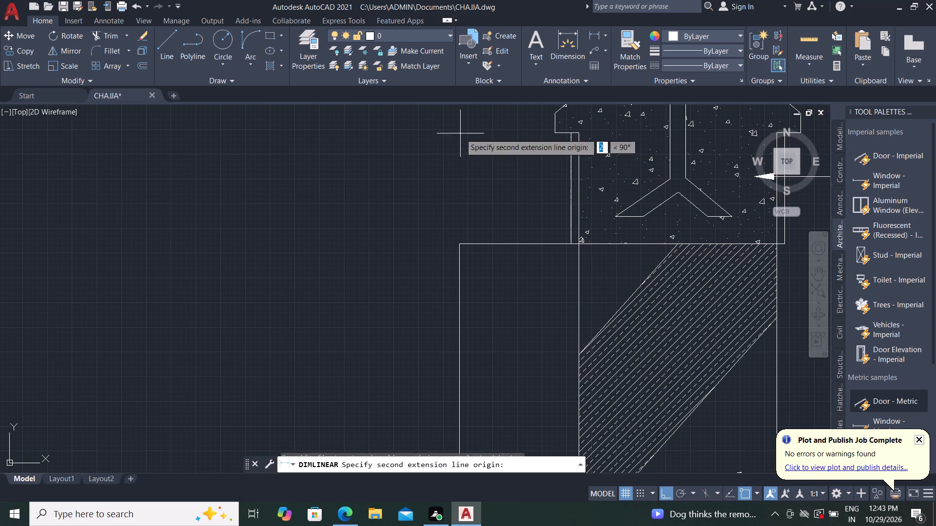
left_click(459, 244)
left_click(458, 242)
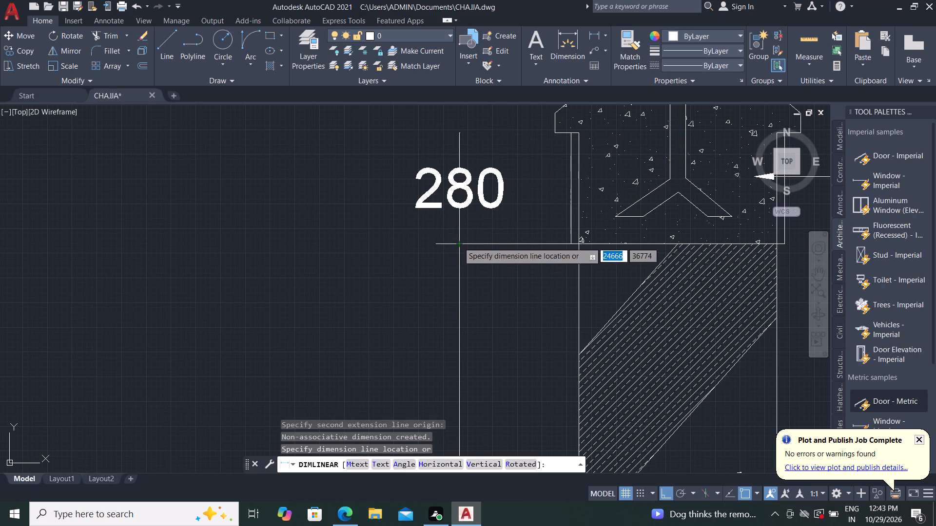
Dimension the height of the PCC block's cap, in line with the dimensions below it.
scroll(496, 194, "down", 2)
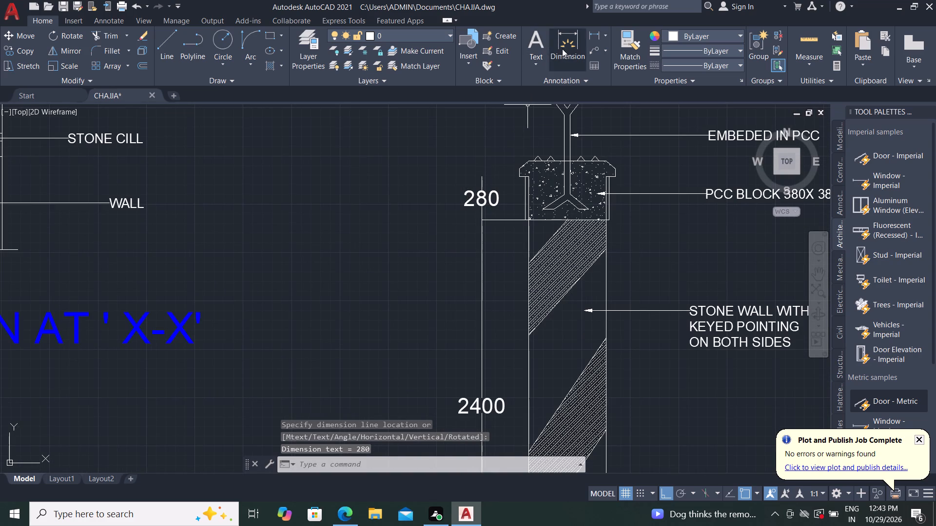
left_click(595, 30)
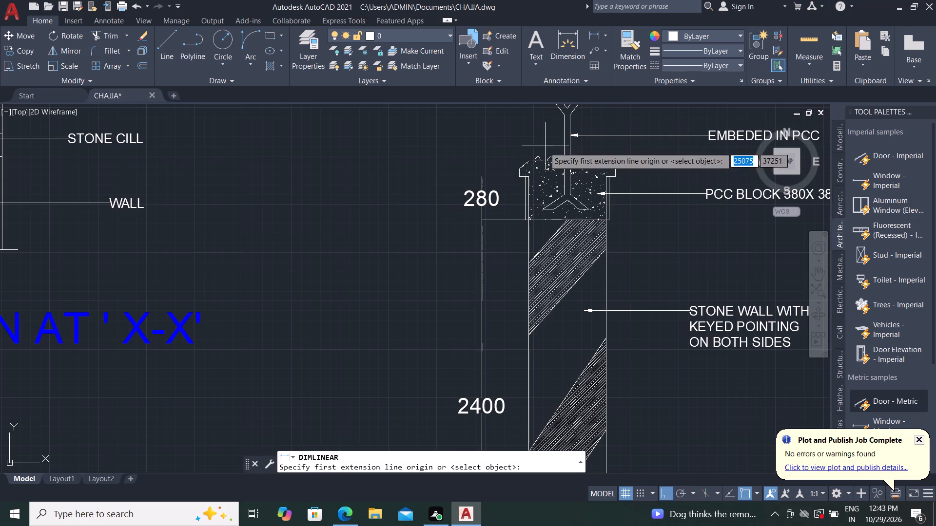
left_click(481, 160)
left_click(482, 175)
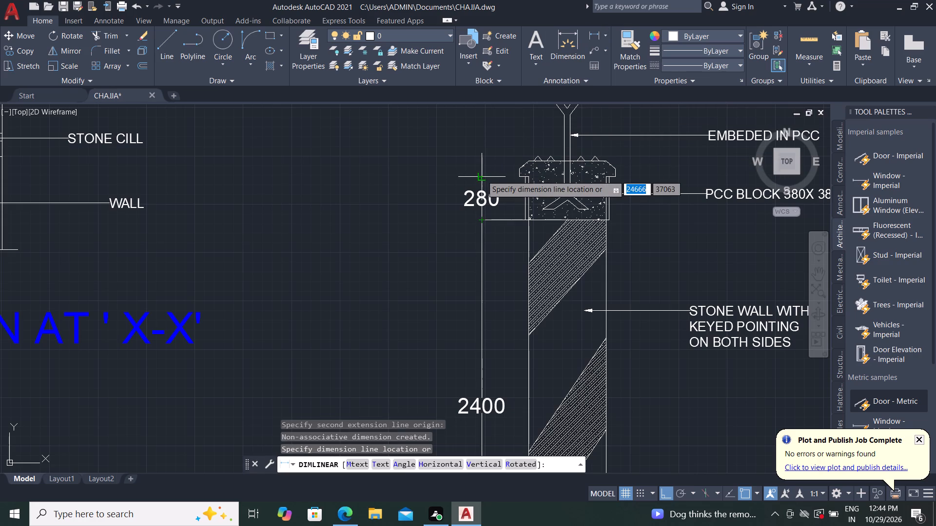
left_click(482, 174)
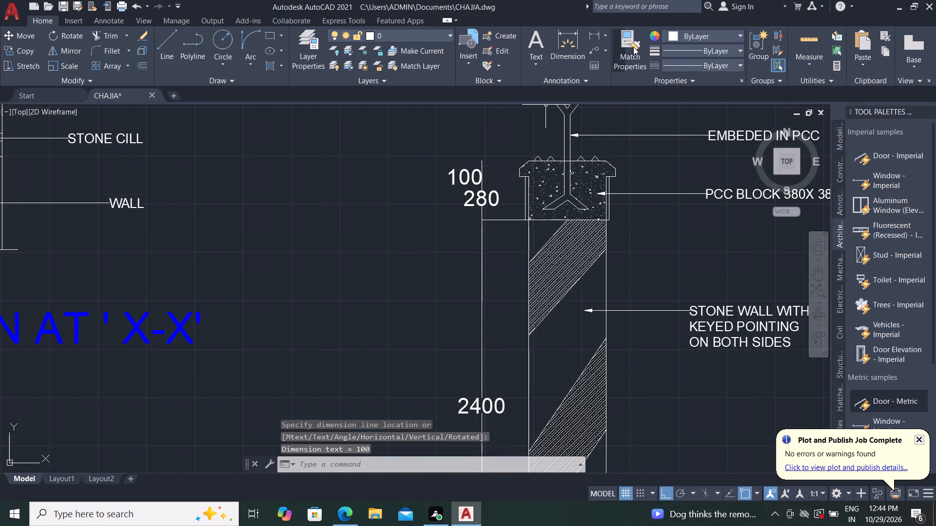
Match the three vertical dimensions beside the stone wall and PCC block to the 700 dimension of section X-X.
left_click(631, 47)
scroll(567, 243, "down", 2)
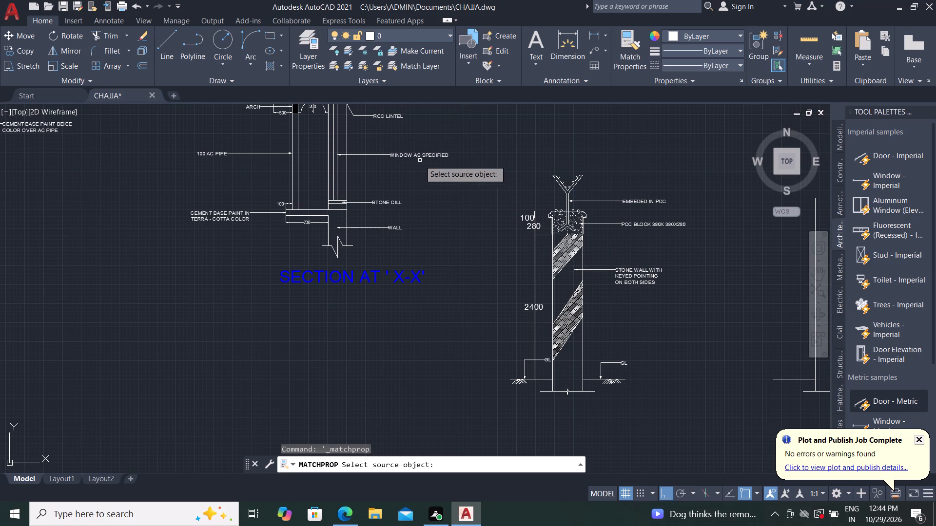
scroll(284, 219, "up", 3)
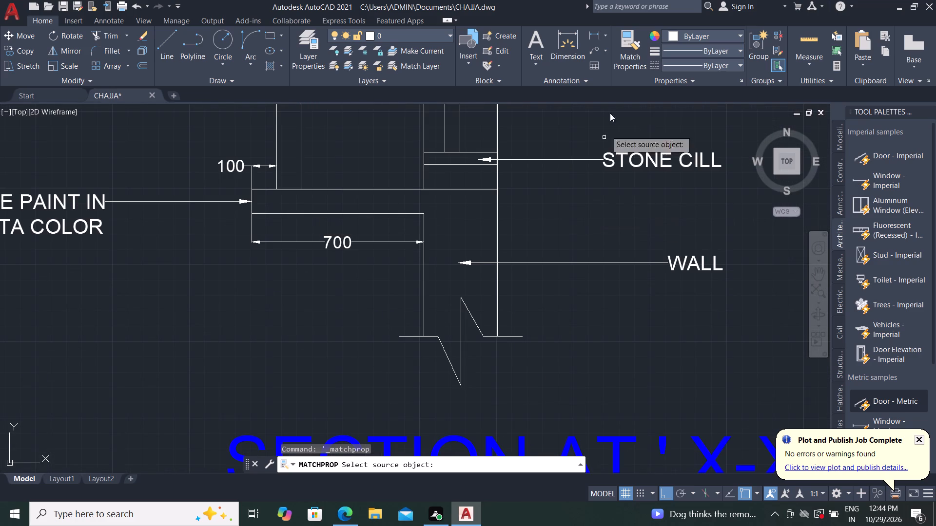
left_click(354, 242)
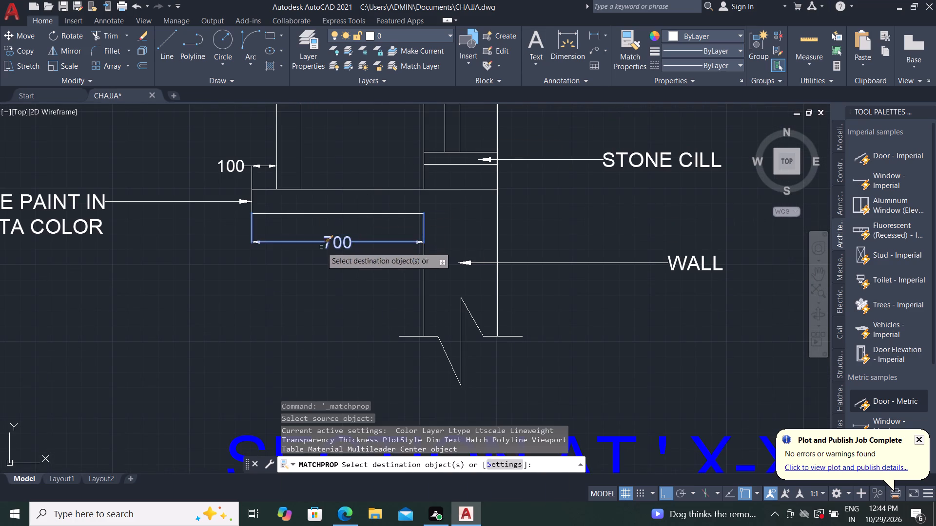
scroll(272, 242, "down", 3)
left_click(507, 244)
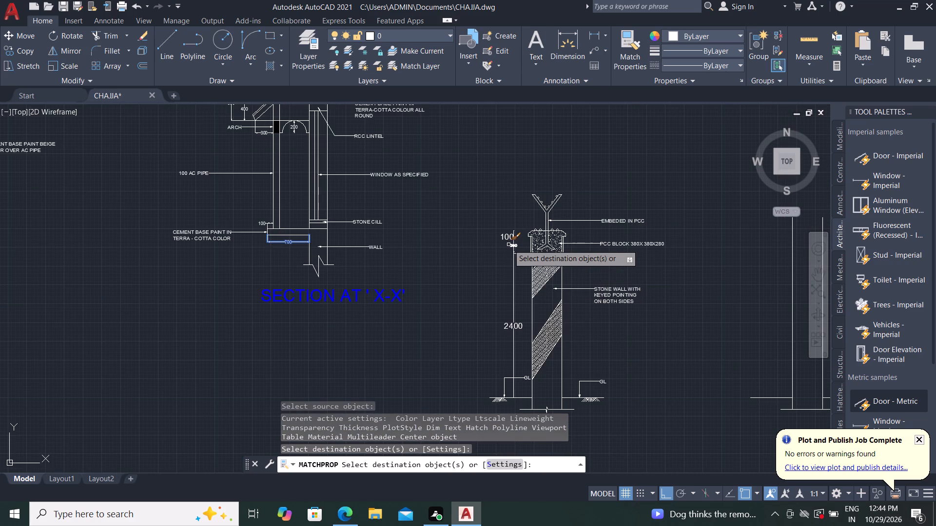
left_click(512, 238)
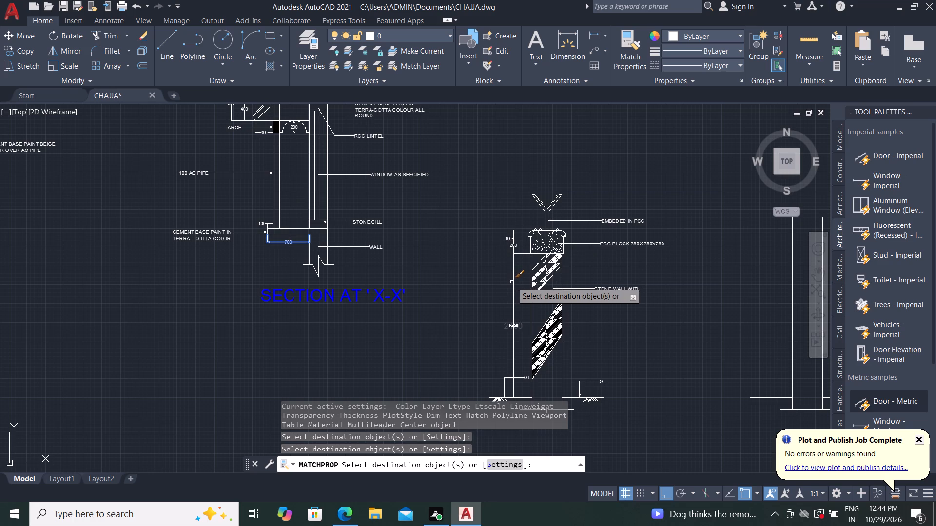
left_click(512, 282)
scroll(507, 402, "up", 3)
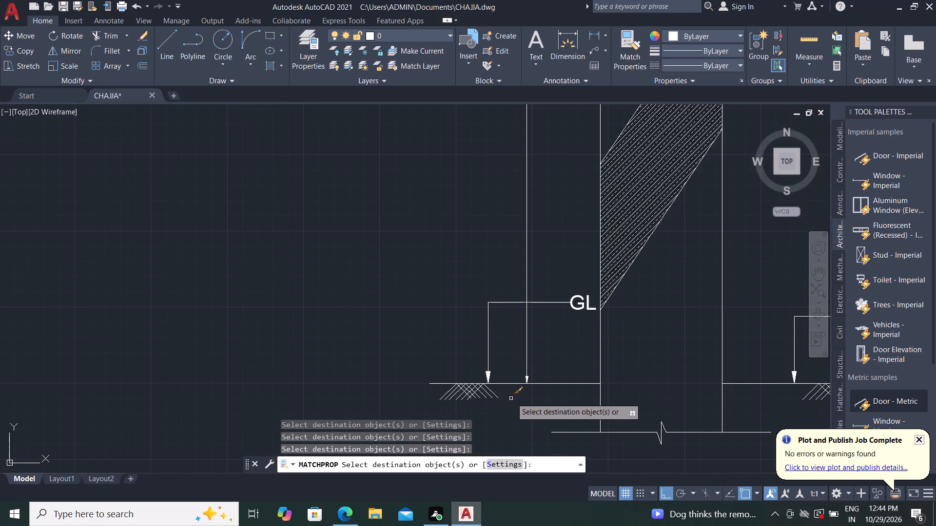
scroll(500, 362, "down", 2)
key("Escape")
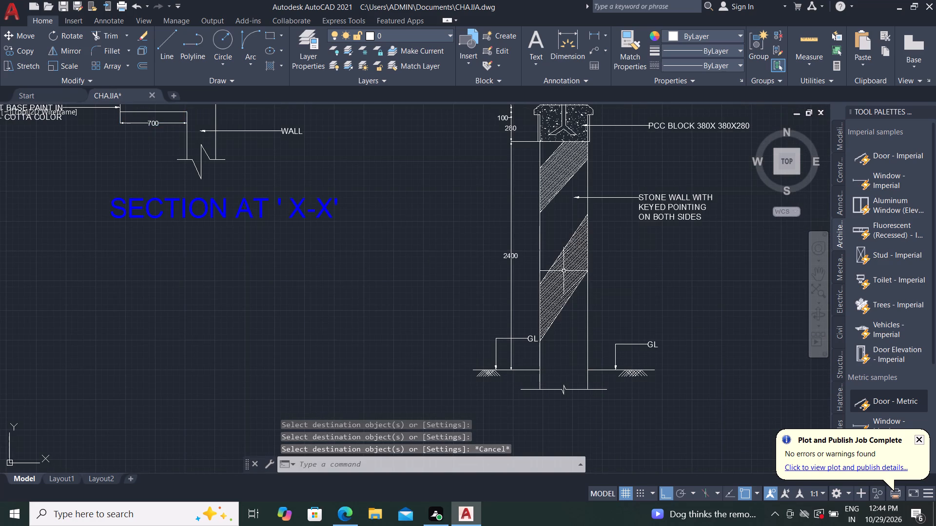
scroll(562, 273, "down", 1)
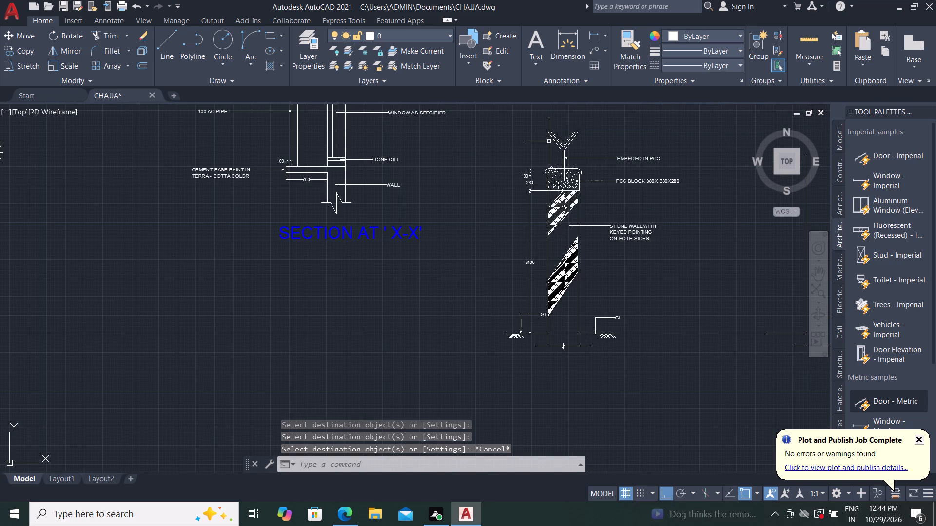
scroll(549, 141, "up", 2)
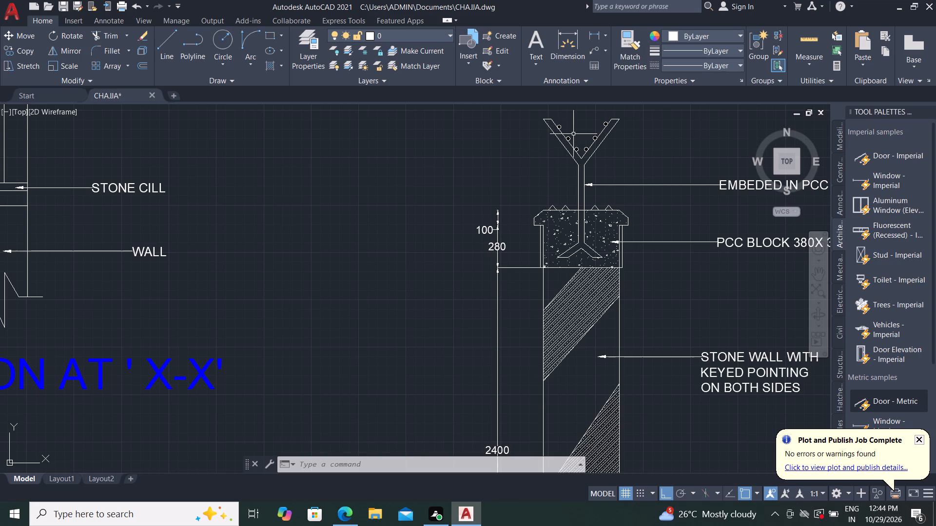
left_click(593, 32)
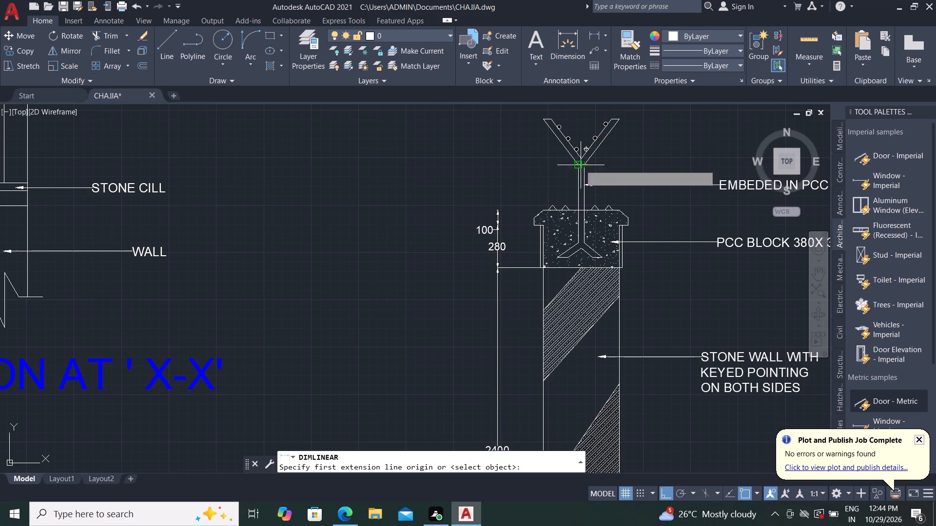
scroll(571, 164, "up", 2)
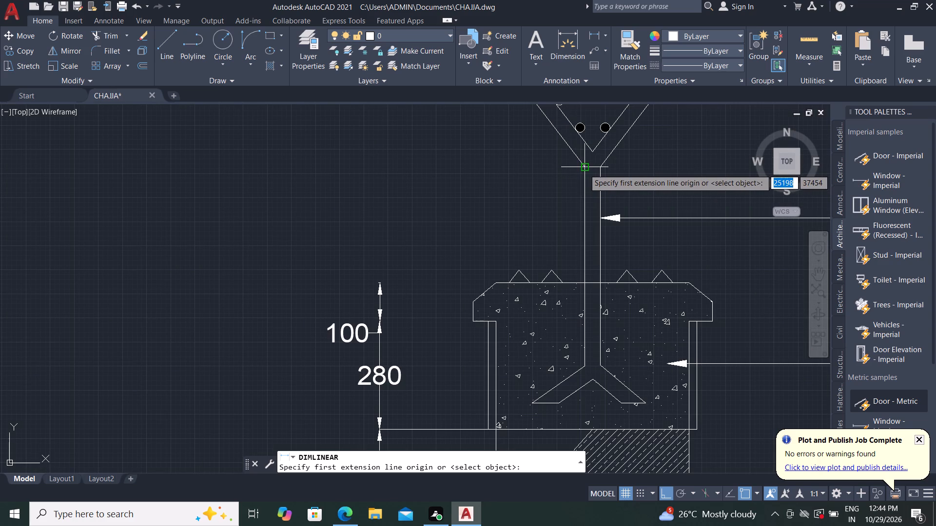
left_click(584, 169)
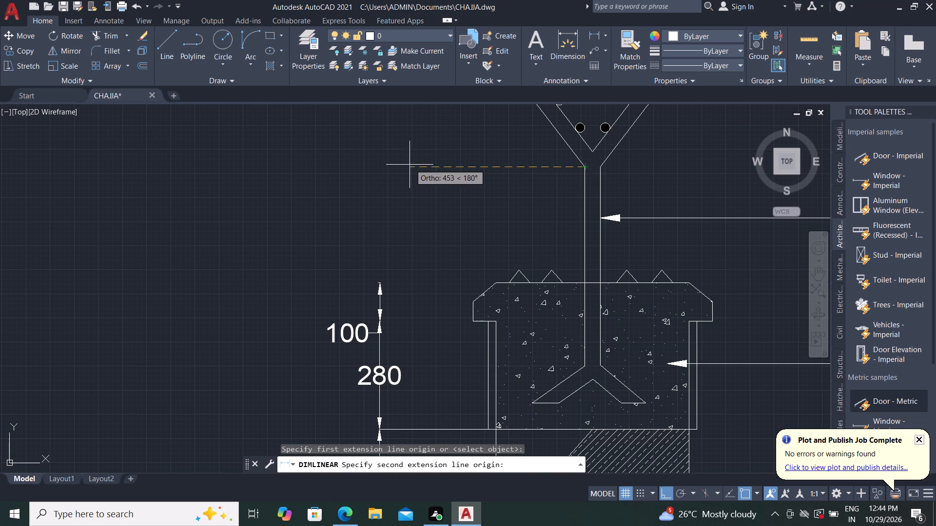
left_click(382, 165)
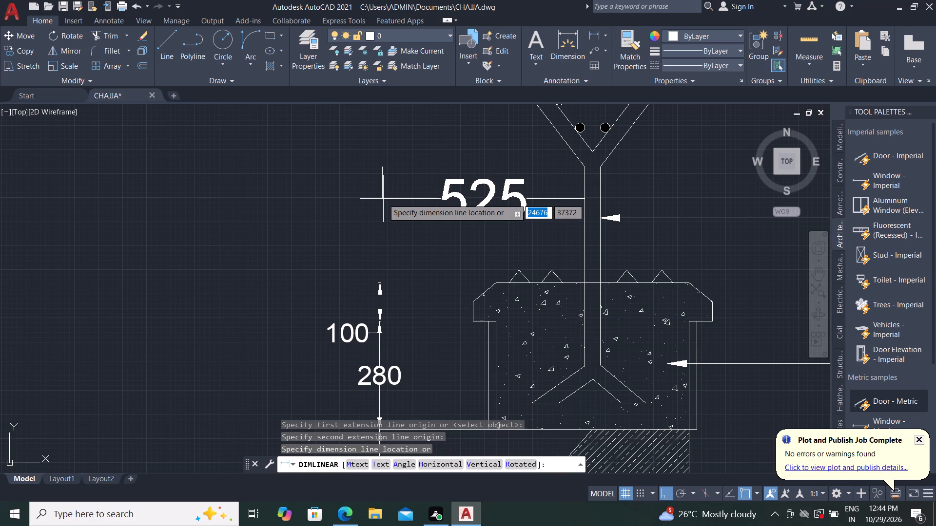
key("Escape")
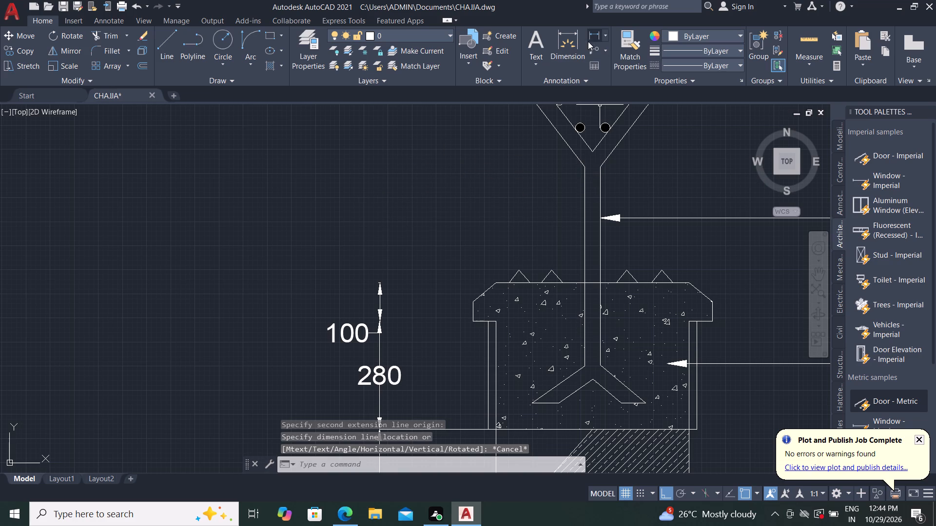
Dimension the stem's exposed height from the PCC block's top to the base of the V-head, in line with the dimensions below.
left_click(594, 33)
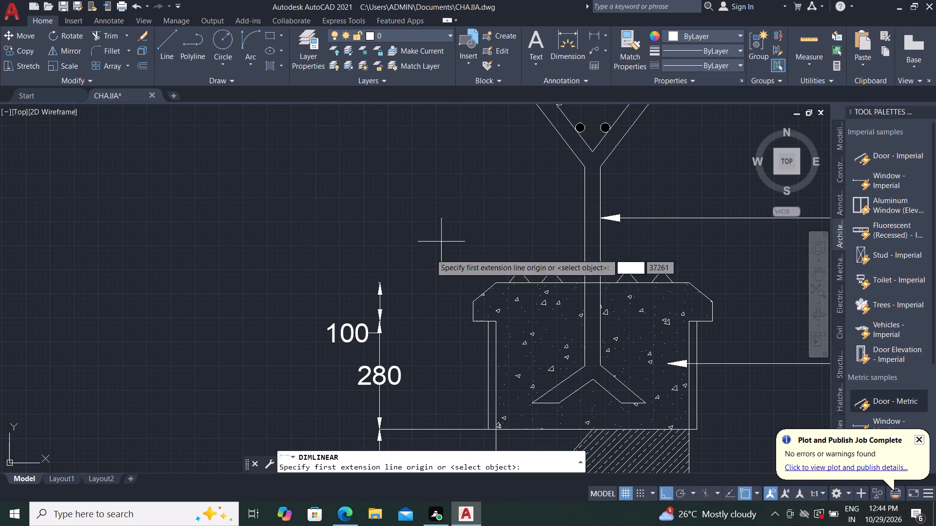
left_click(378, 280)
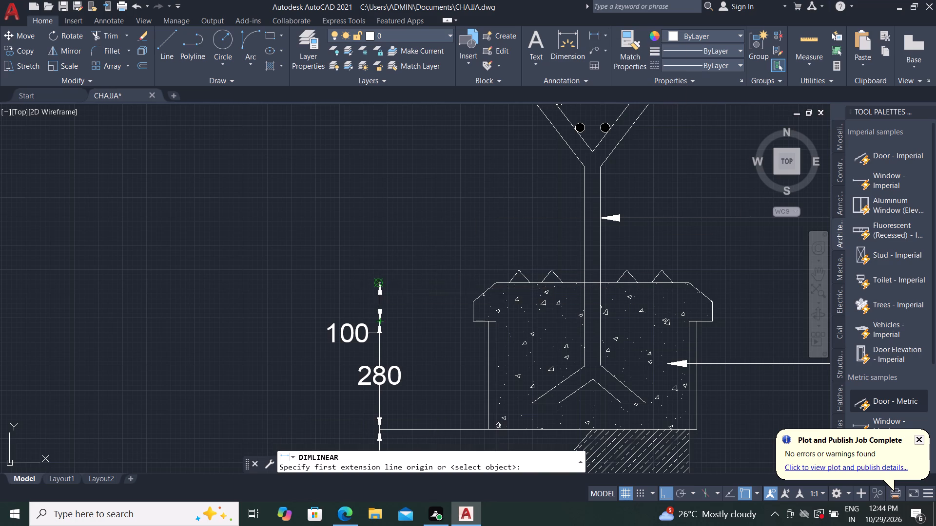
left_click(584, 168)
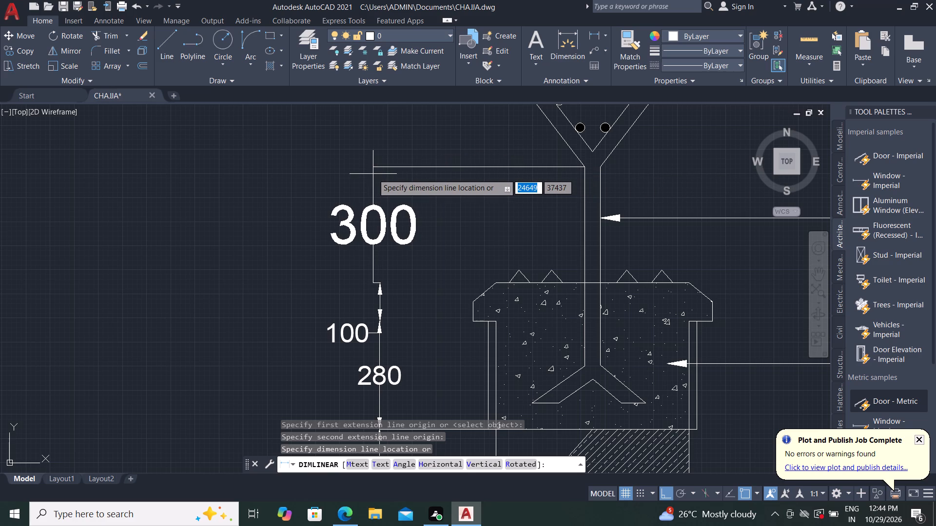
left_click(379, 173)
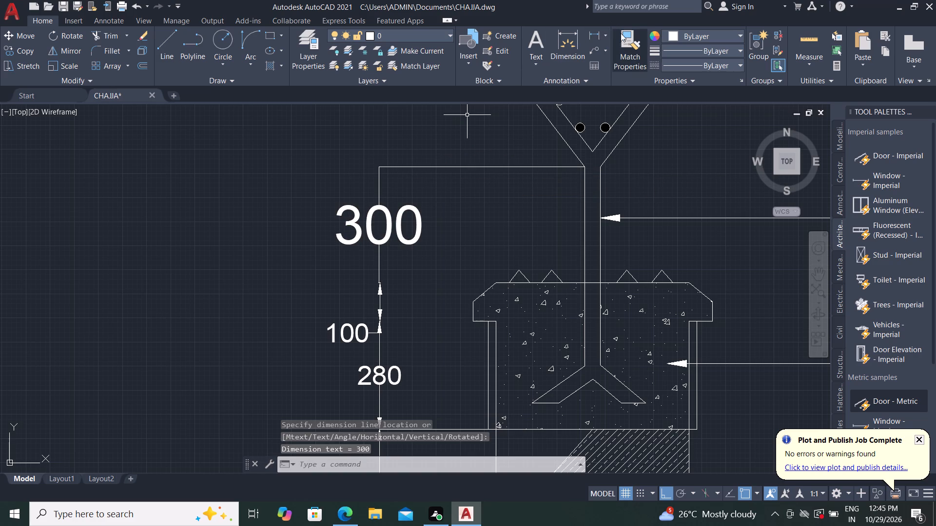
Match the new stem height dimension's properties to the 280 dimension of the PCC block.
left_click(625, 48)
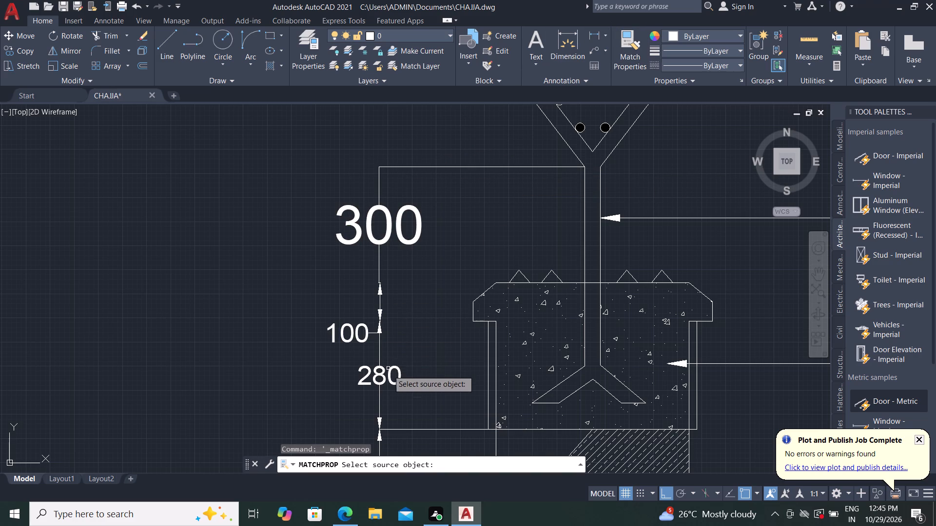
left_click(389, 373)
left_click(387, 239)
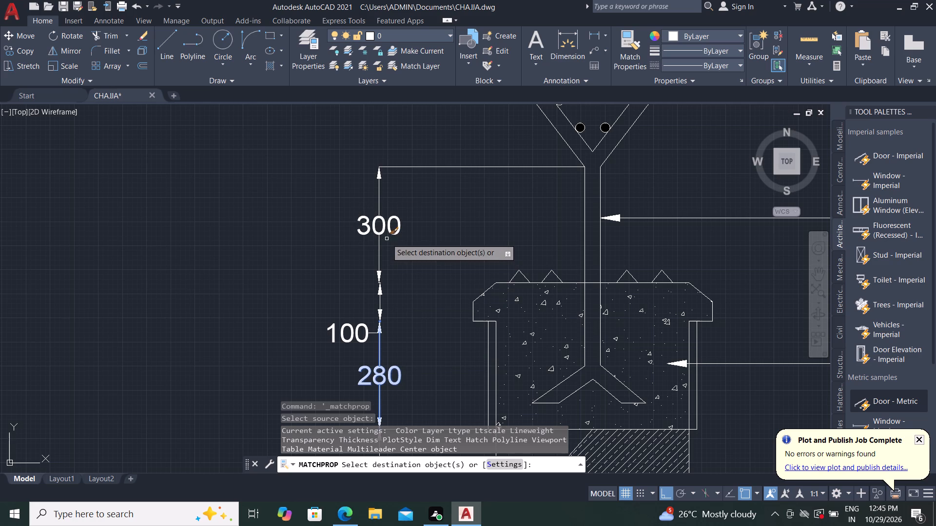
key("Escape")
Dimension the V-head's height from its top edge down to the stem junction, in line with the stem height dimension.
scroll(446, 282, "down", 2)
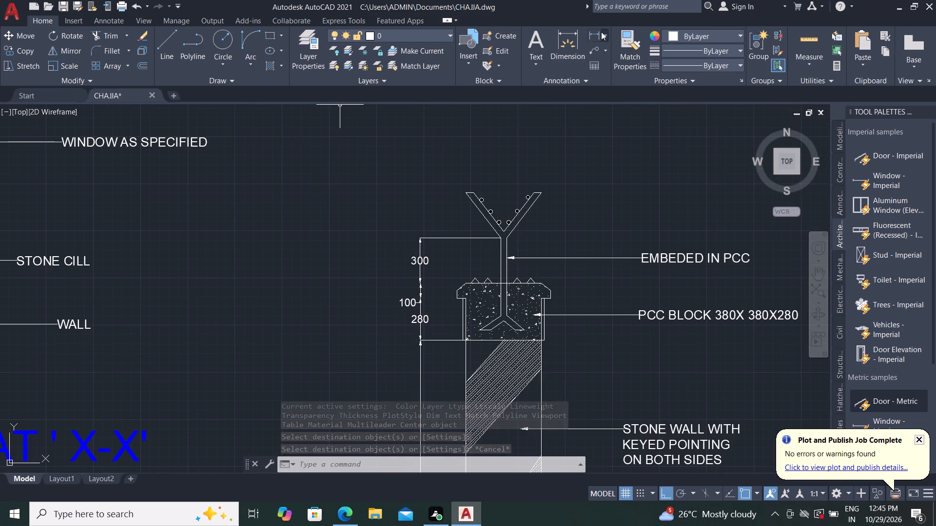
left_click(589, 33)
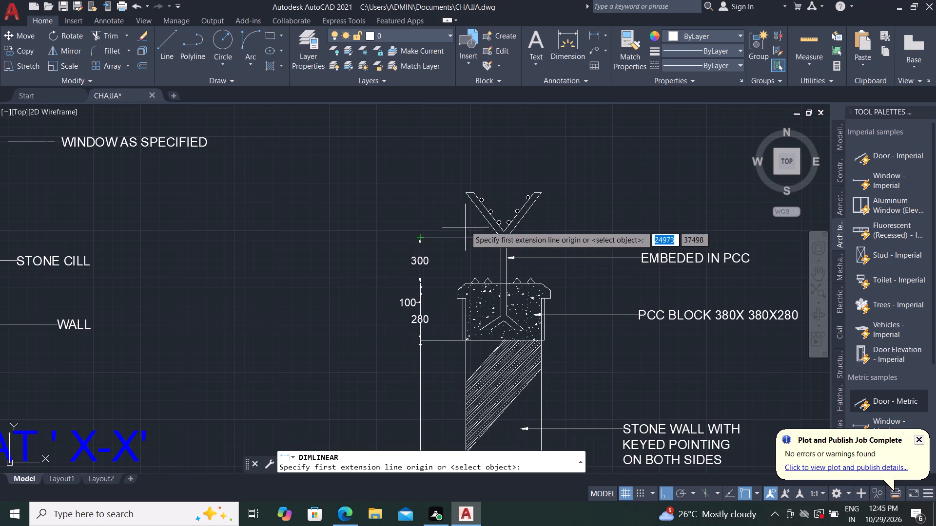
left_click(420, 192)
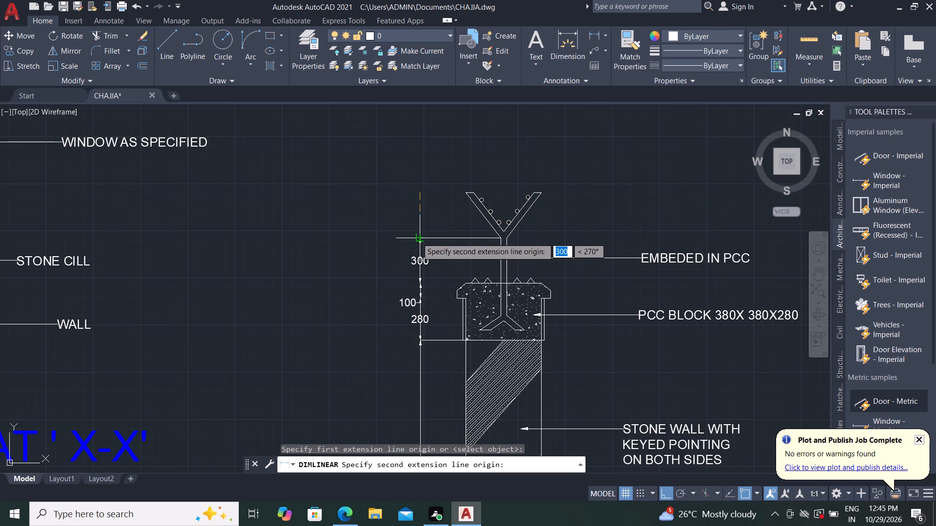
left_click(417, 238)
left_click(417, 238)
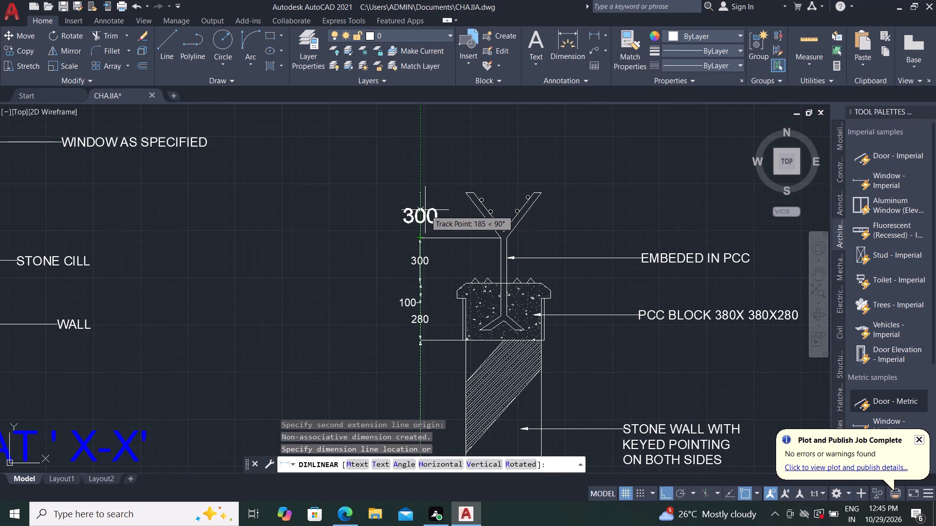
left_click(425, 210)
Match the V-head height dimension's properties to the stem height dimension below it.
left_click(625, 63)
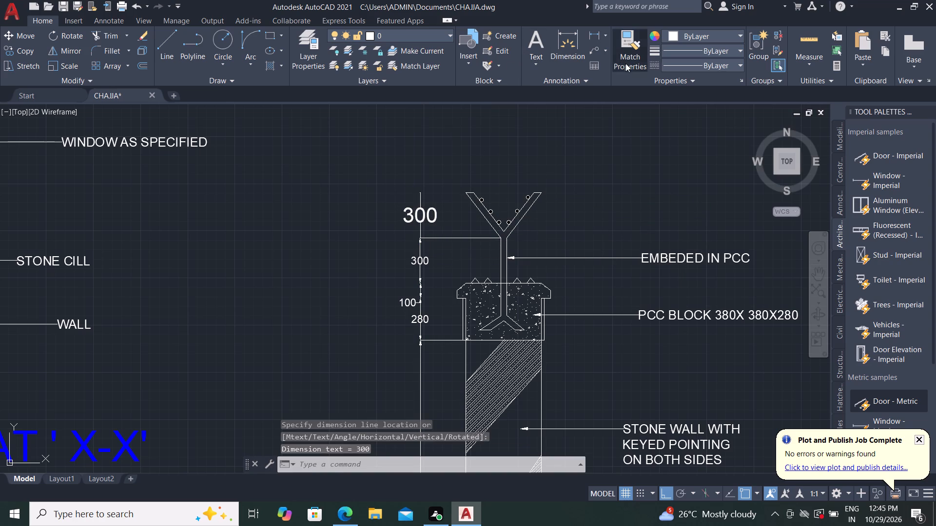
left_click(427, 259)
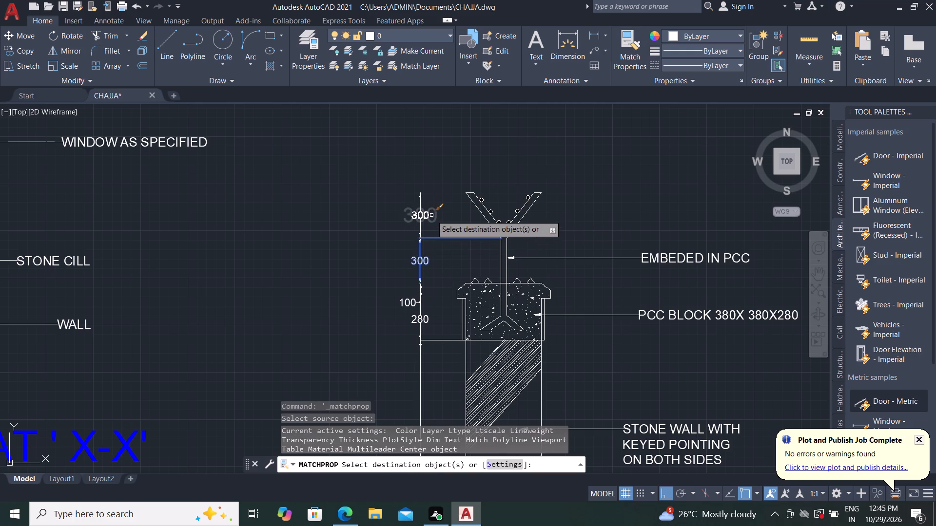
left_click(431, 215)
left_click(418, 218)
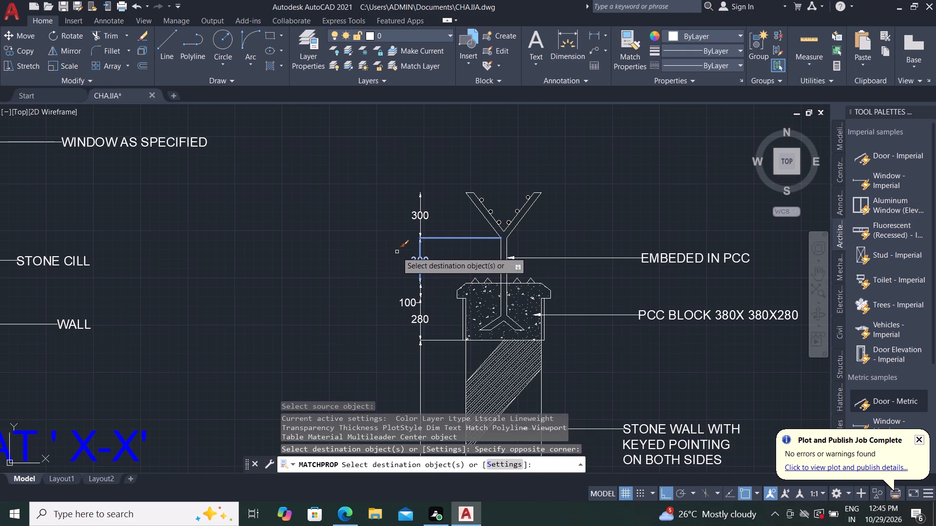
key("Escape")
key("Escape")
key("Escape")
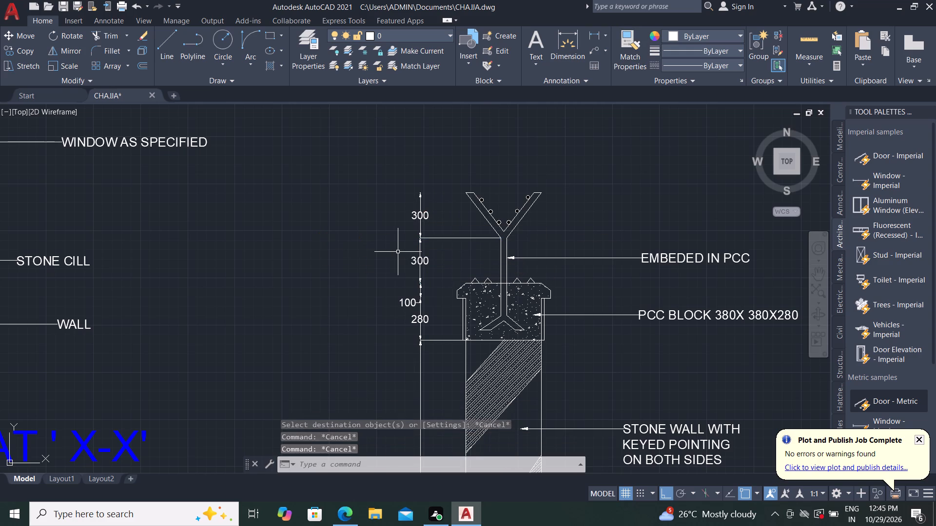
key("Escape")
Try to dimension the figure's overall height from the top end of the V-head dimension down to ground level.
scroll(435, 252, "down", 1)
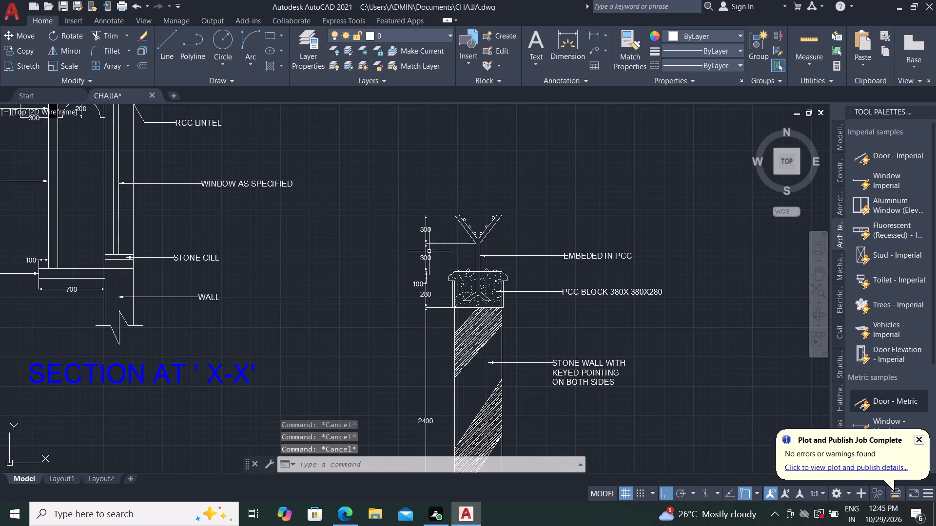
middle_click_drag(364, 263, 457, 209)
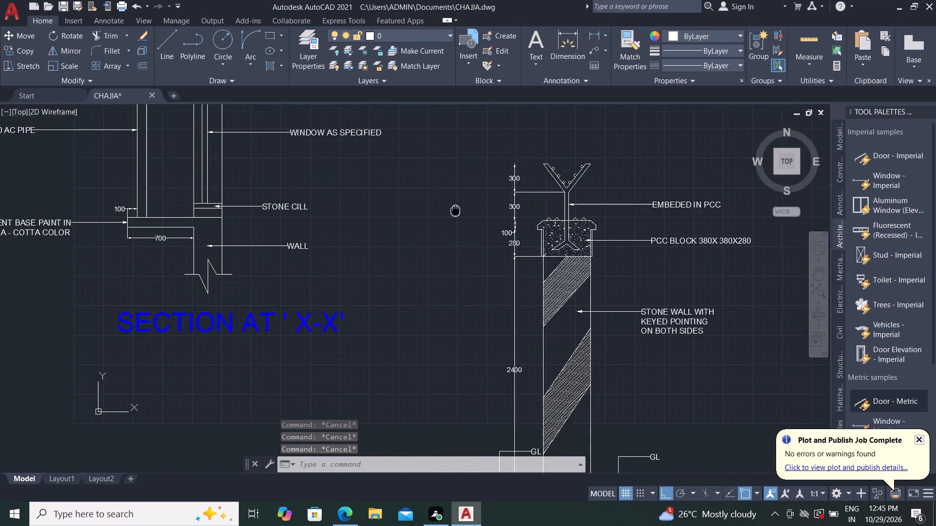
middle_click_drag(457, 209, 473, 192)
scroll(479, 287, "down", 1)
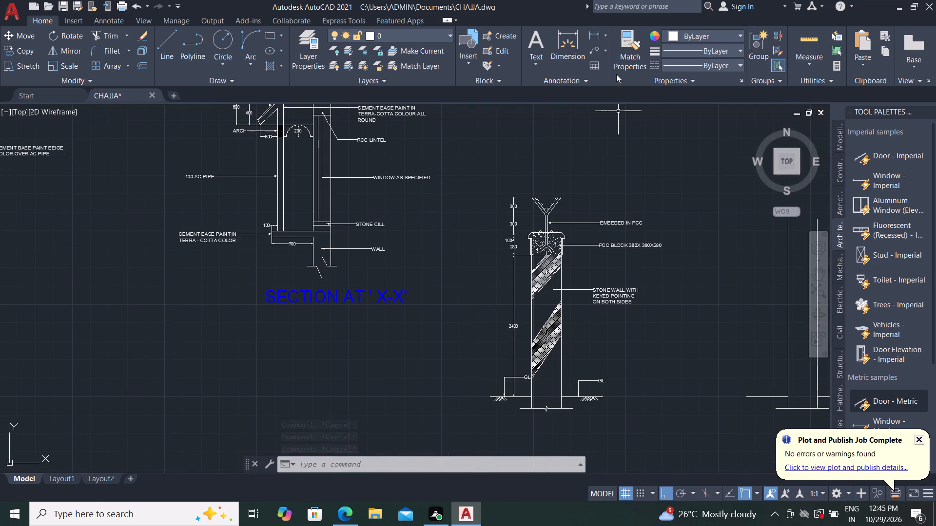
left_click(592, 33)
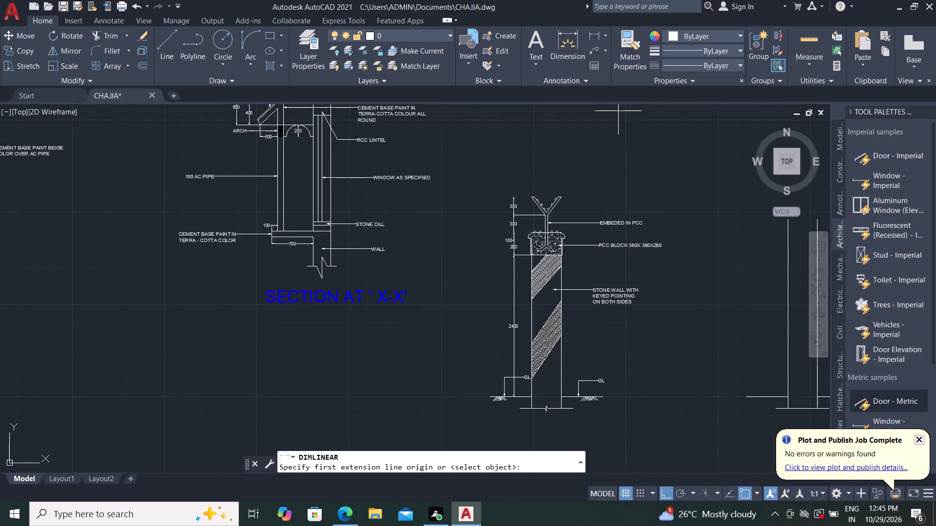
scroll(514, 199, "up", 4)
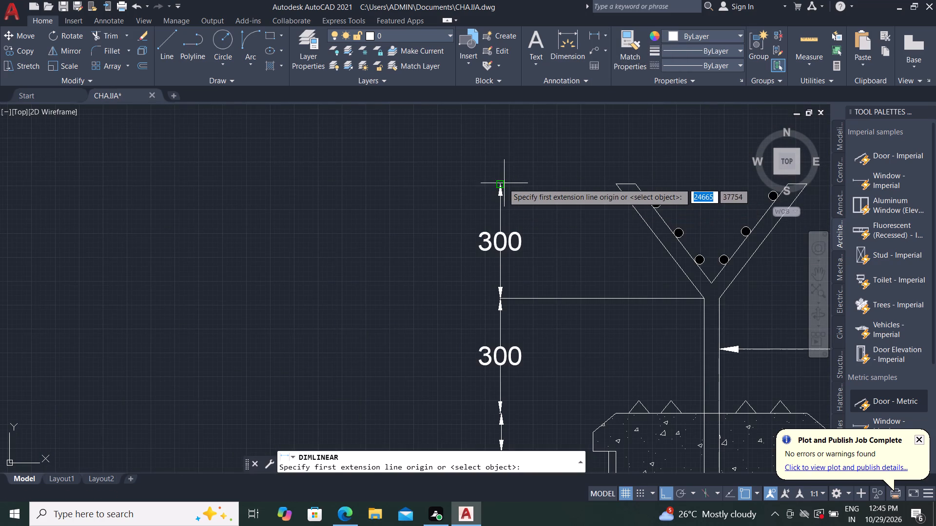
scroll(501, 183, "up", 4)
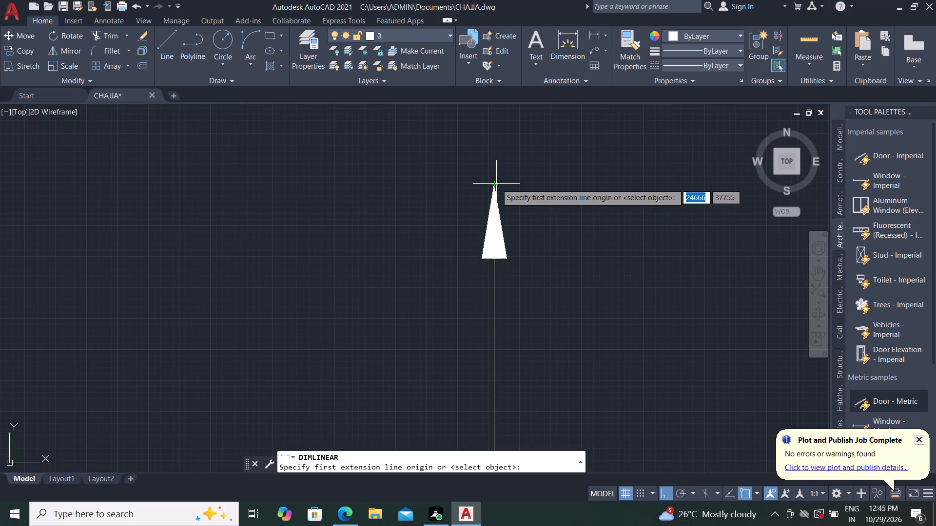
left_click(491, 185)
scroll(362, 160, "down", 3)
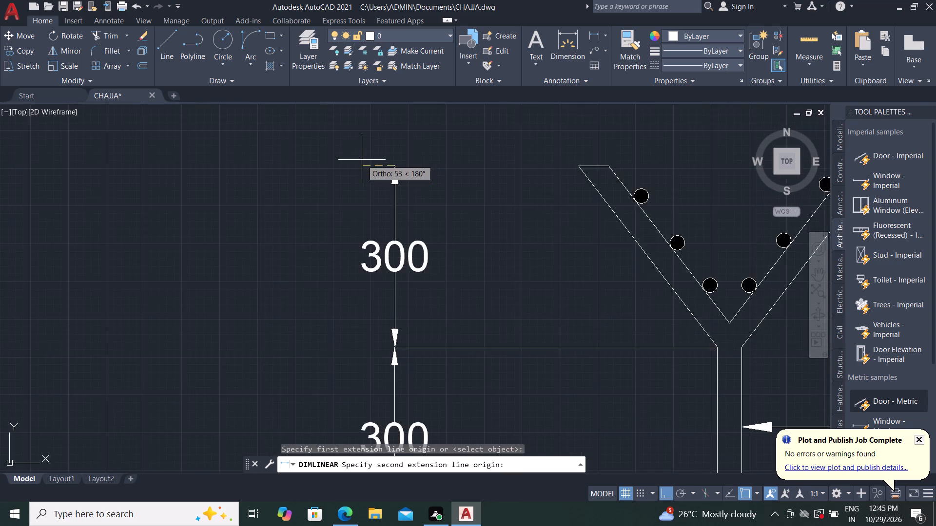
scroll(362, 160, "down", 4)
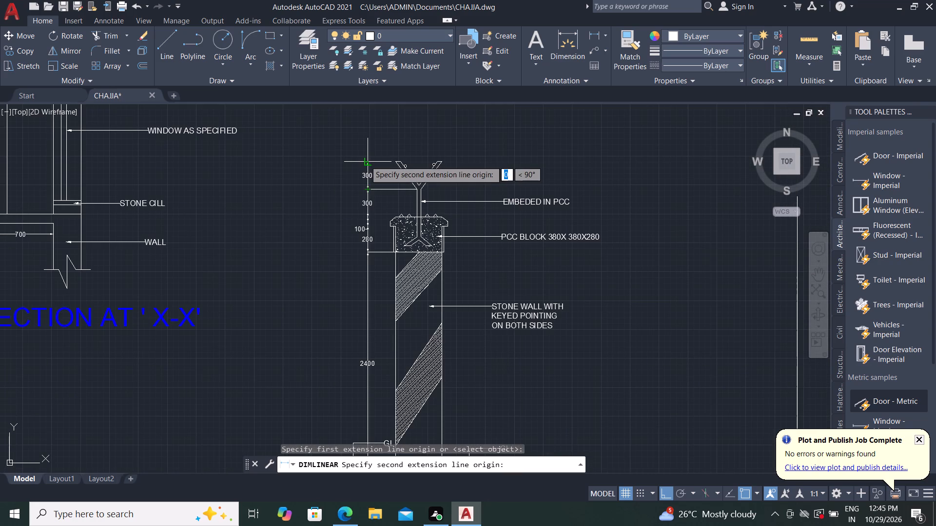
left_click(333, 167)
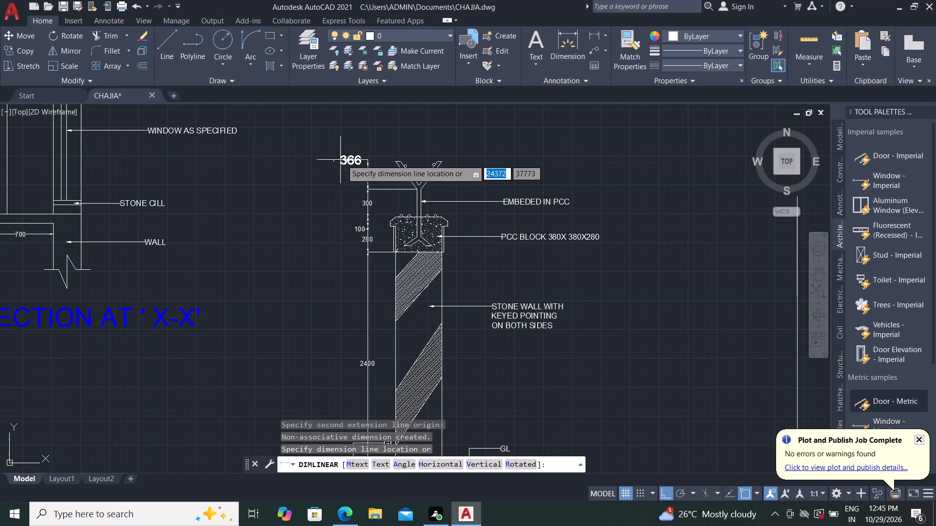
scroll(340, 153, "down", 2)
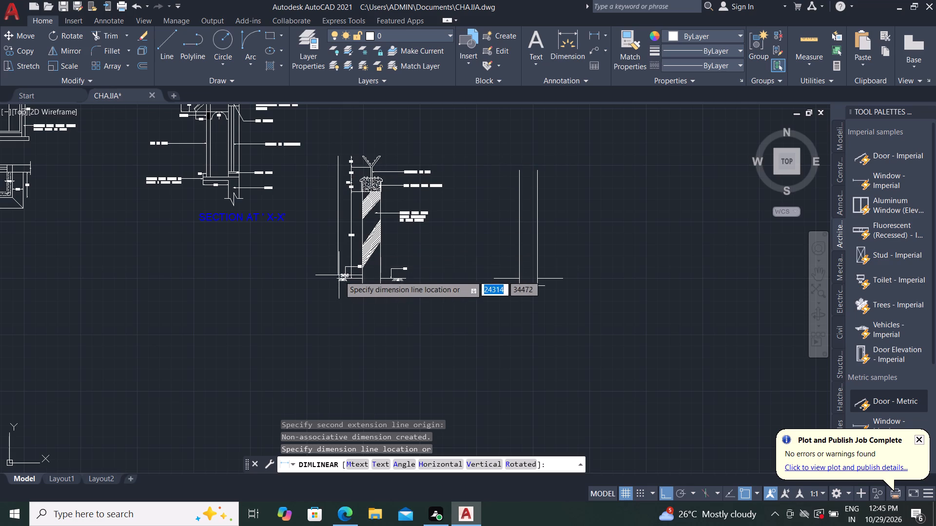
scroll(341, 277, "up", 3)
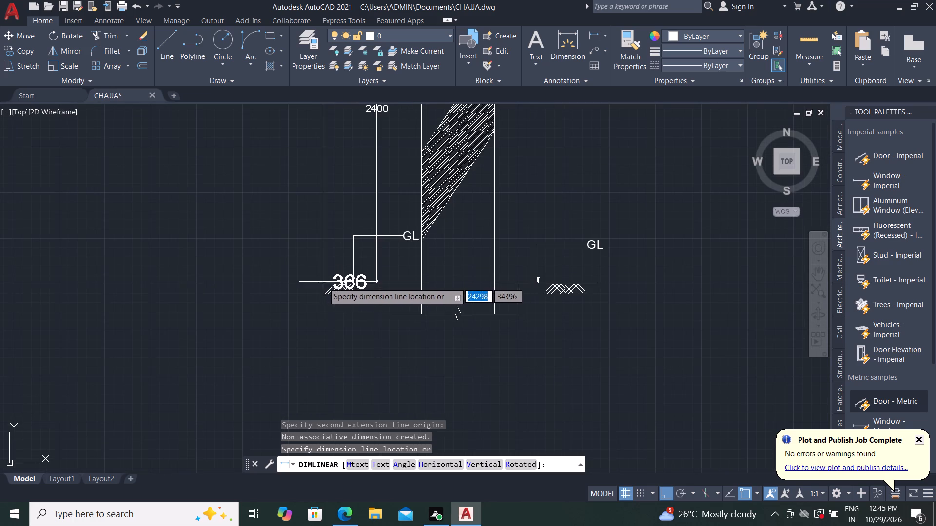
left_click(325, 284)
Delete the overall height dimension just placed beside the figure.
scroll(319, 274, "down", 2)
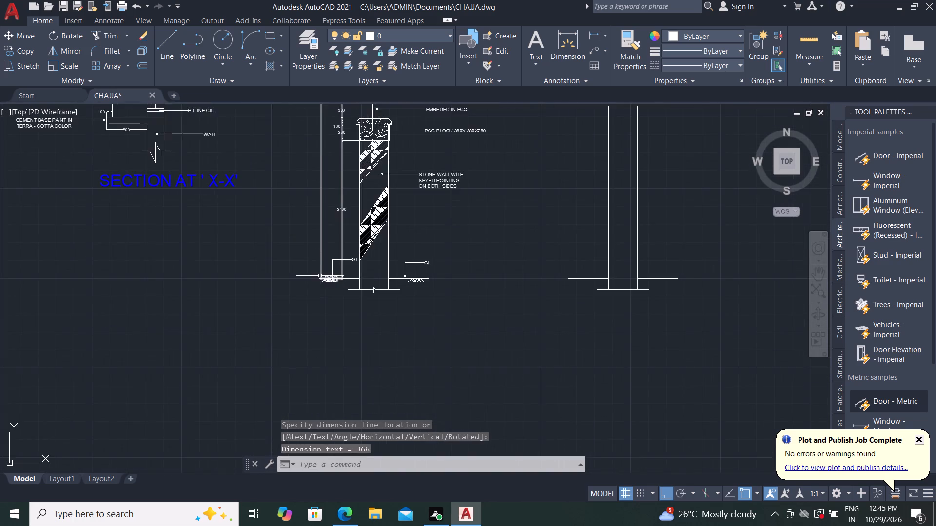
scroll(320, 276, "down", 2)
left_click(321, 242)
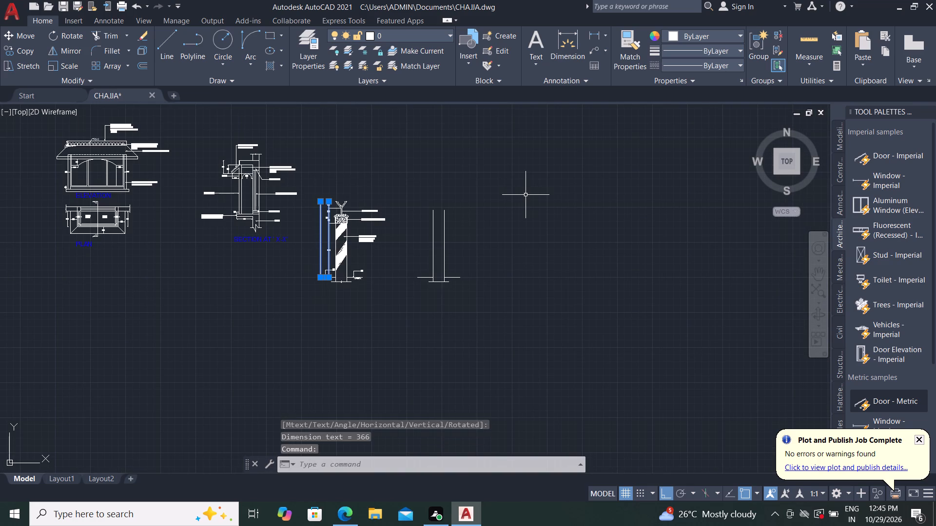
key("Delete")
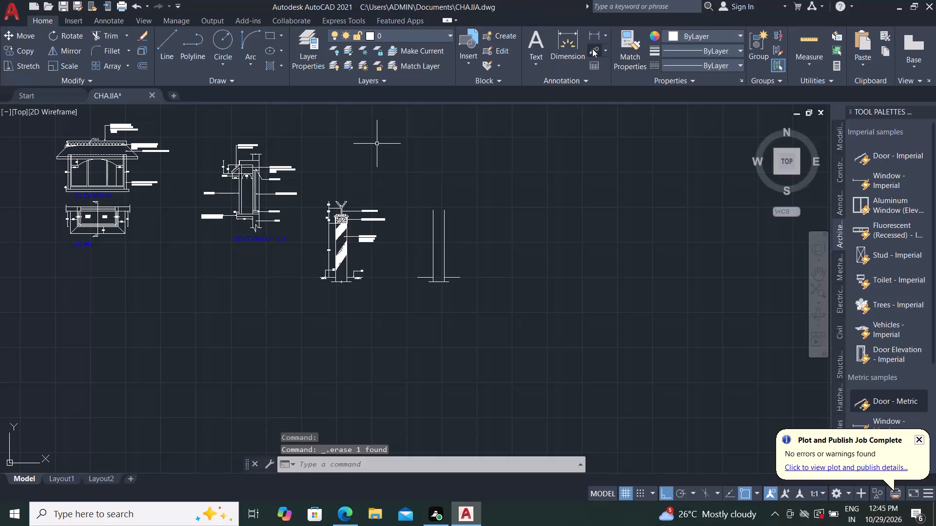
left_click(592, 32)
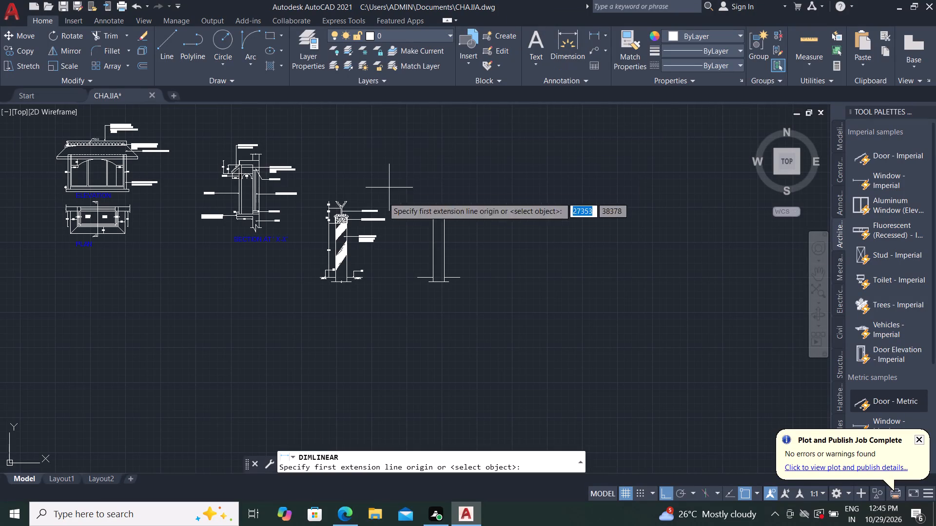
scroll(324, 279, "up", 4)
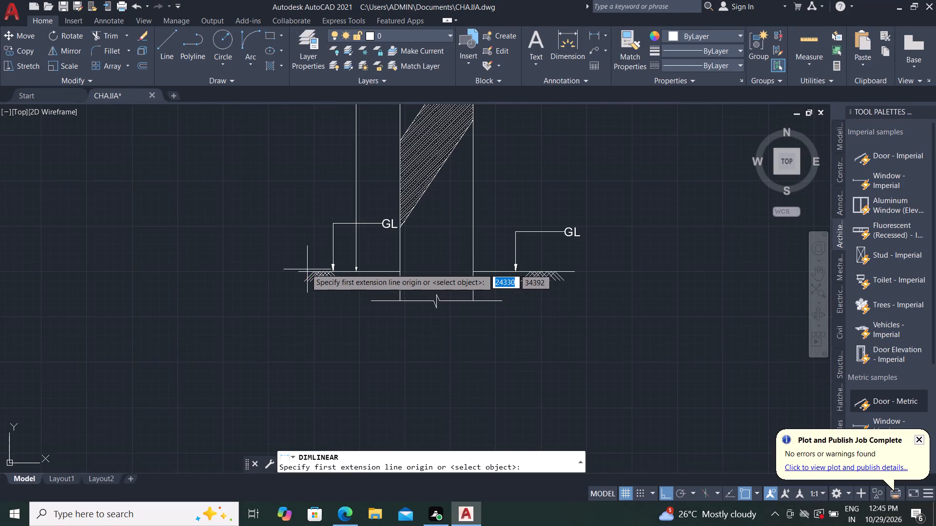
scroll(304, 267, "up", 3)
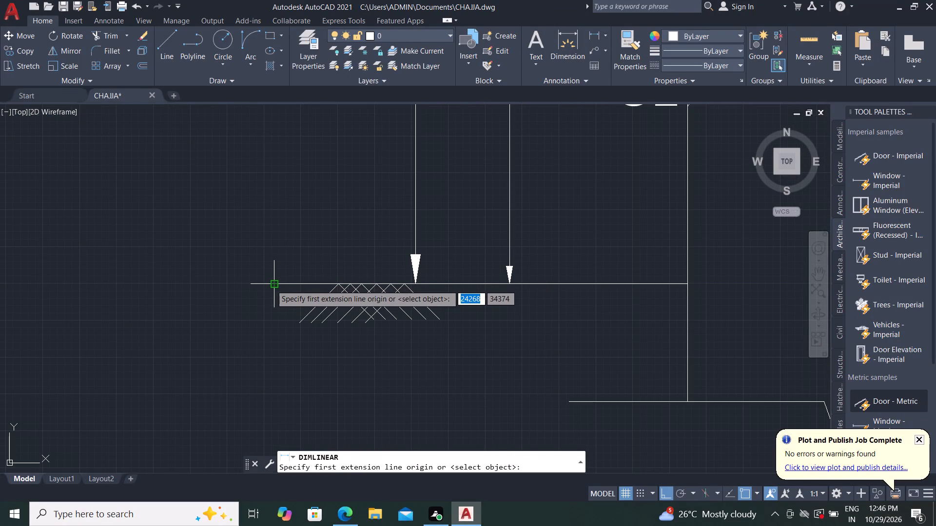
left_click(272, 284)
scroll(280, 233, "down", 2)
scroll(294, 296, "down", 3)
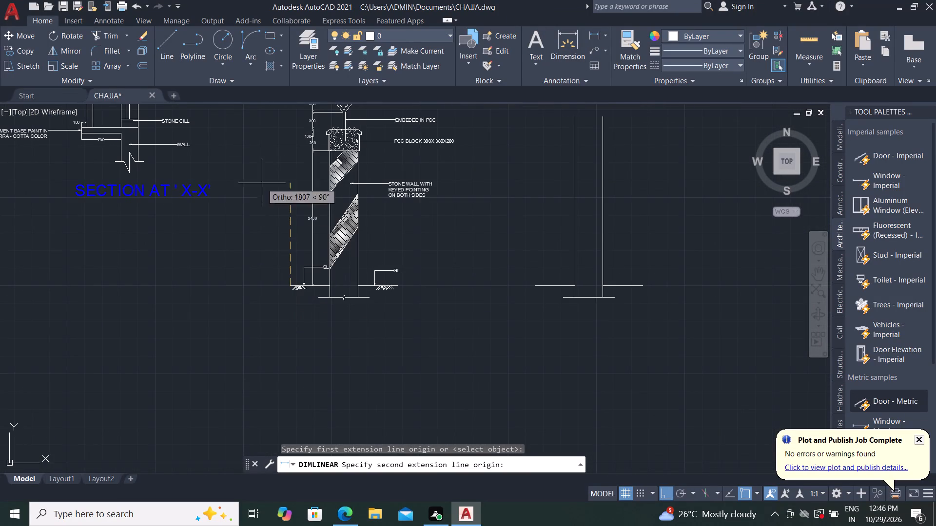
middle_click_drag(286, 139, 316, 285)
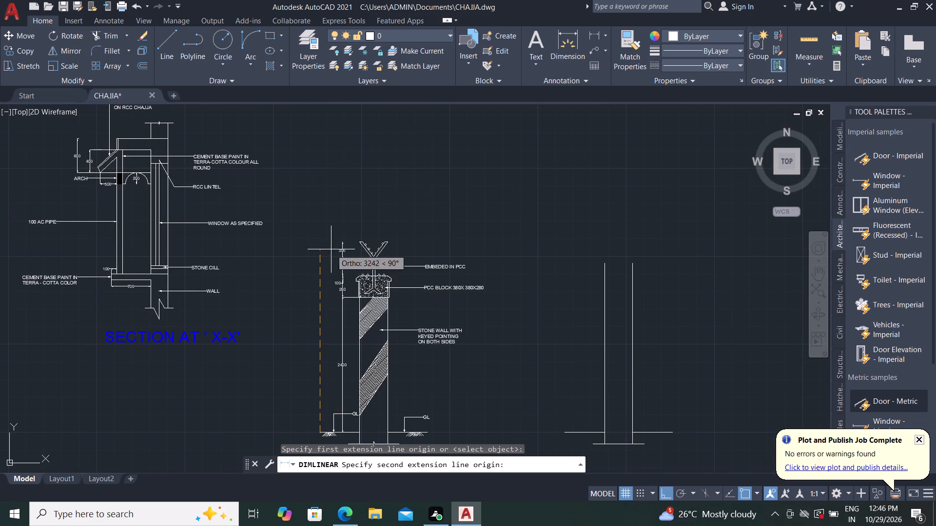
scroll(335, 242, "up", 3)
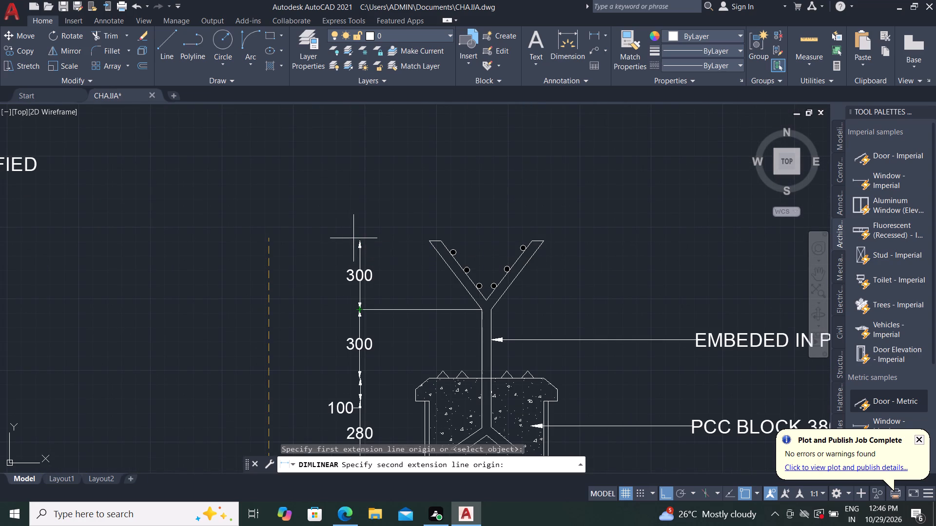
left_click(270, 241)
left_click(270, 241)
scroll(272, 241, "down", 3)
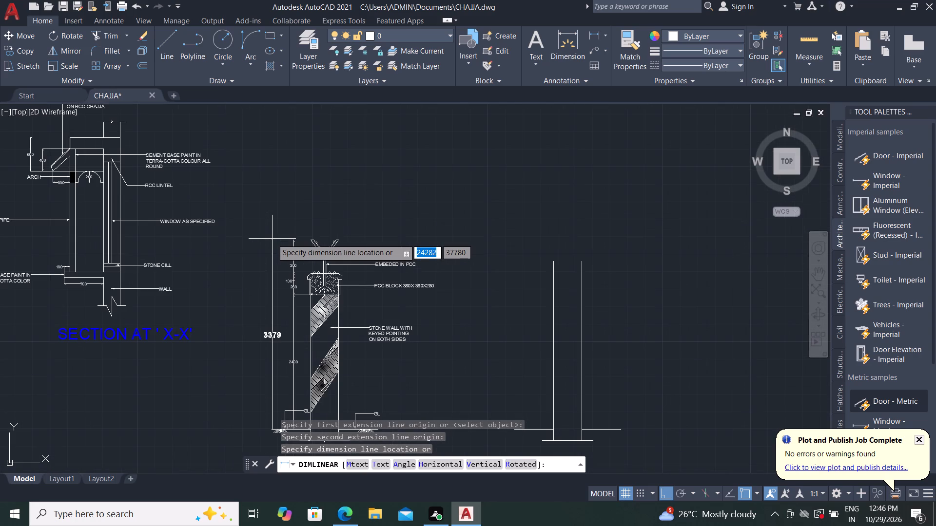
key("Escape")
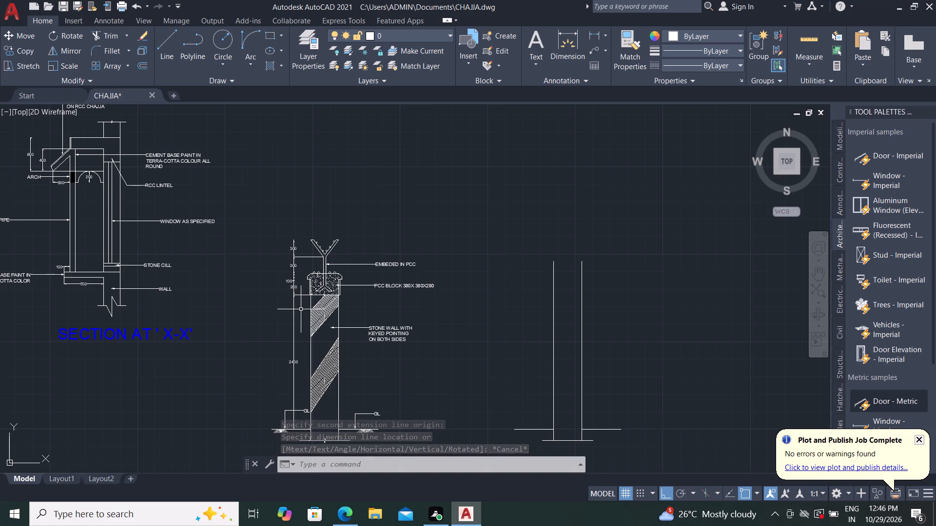
Delete the 2400 height dimension of the stone wall.
scroll(291, 306, "up", 2)
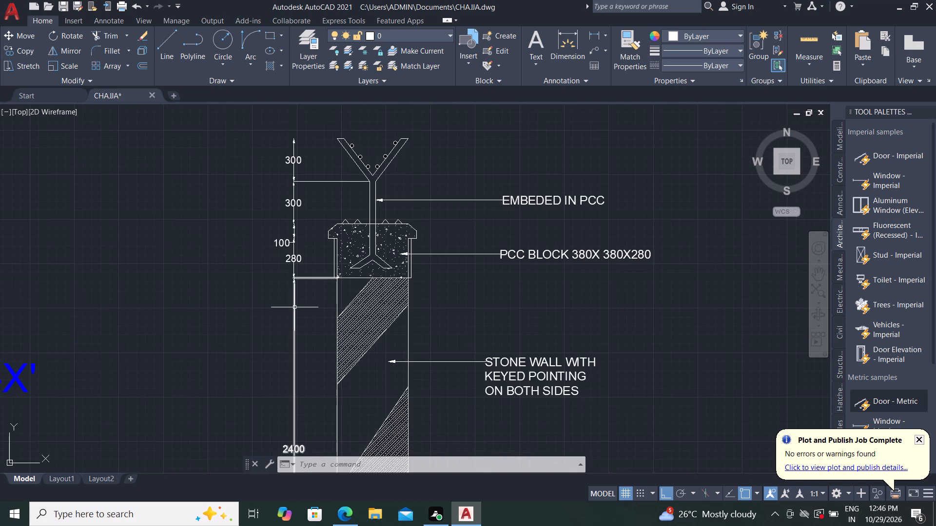
left_click(294, 307)
key("Delete")
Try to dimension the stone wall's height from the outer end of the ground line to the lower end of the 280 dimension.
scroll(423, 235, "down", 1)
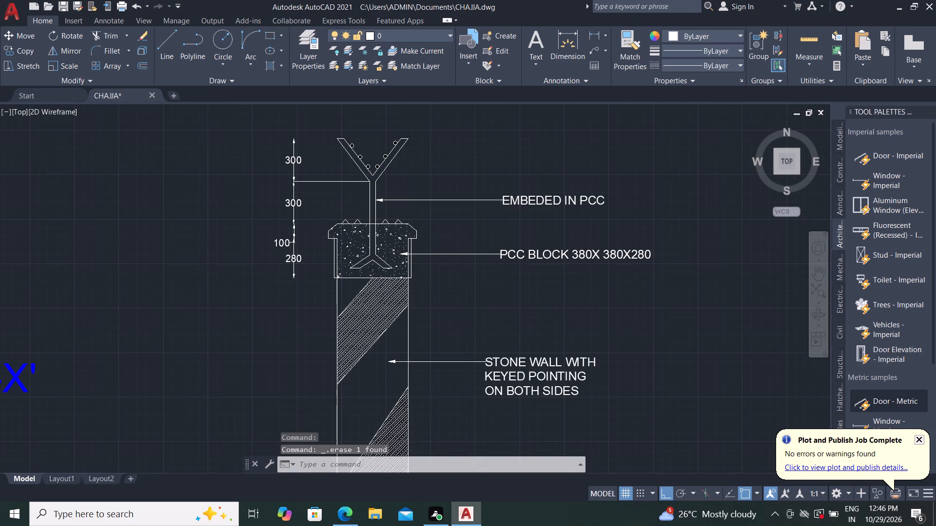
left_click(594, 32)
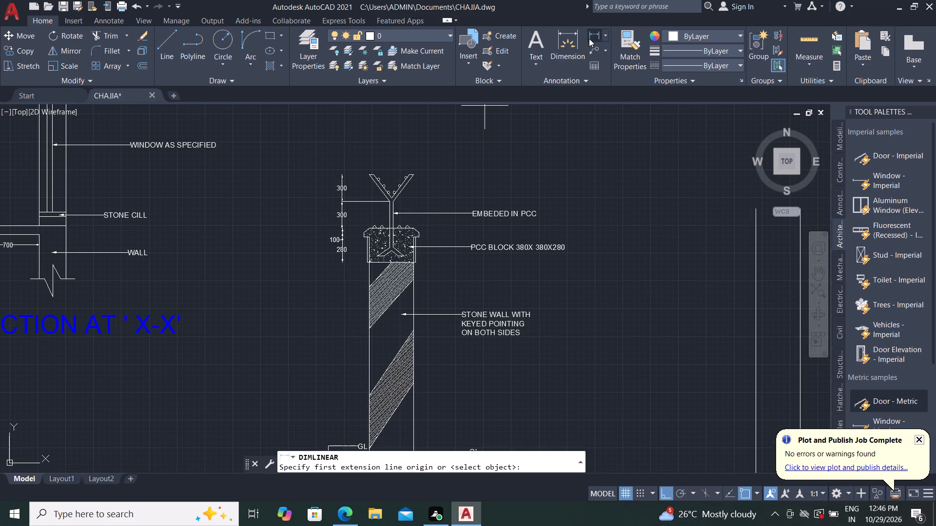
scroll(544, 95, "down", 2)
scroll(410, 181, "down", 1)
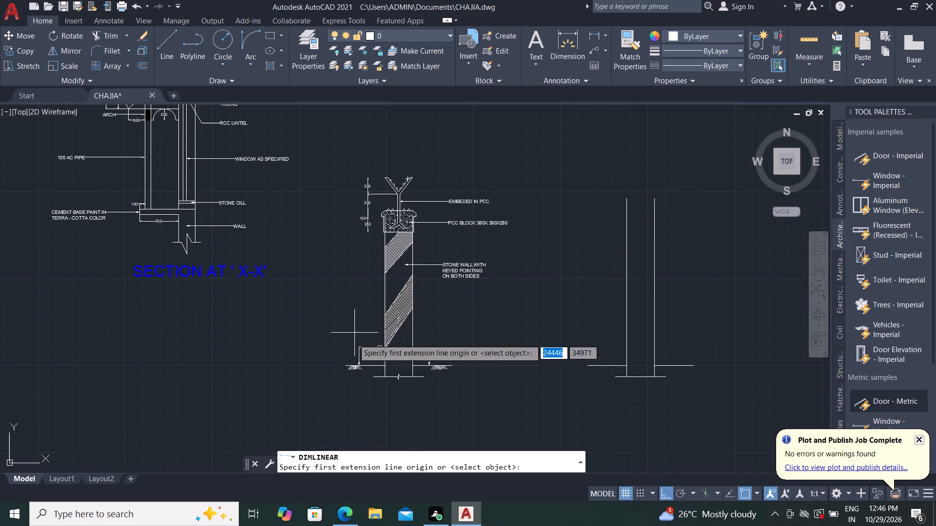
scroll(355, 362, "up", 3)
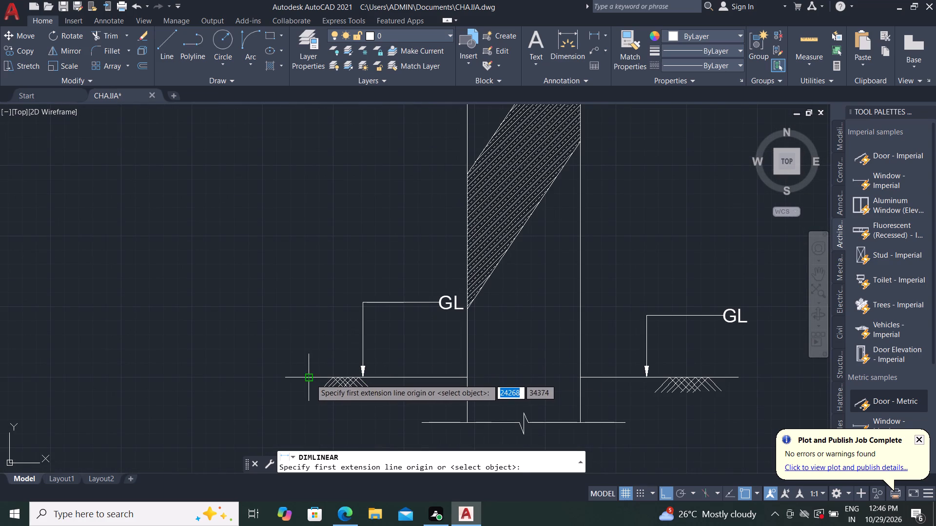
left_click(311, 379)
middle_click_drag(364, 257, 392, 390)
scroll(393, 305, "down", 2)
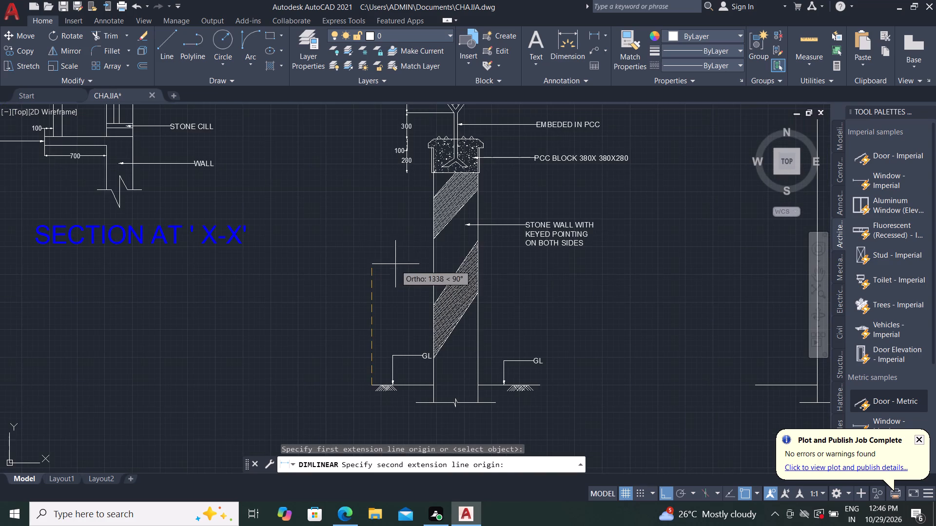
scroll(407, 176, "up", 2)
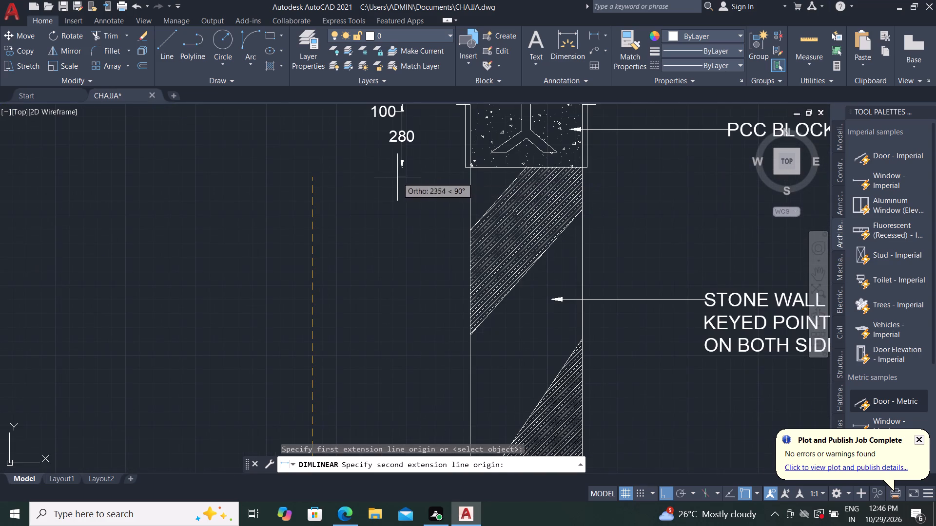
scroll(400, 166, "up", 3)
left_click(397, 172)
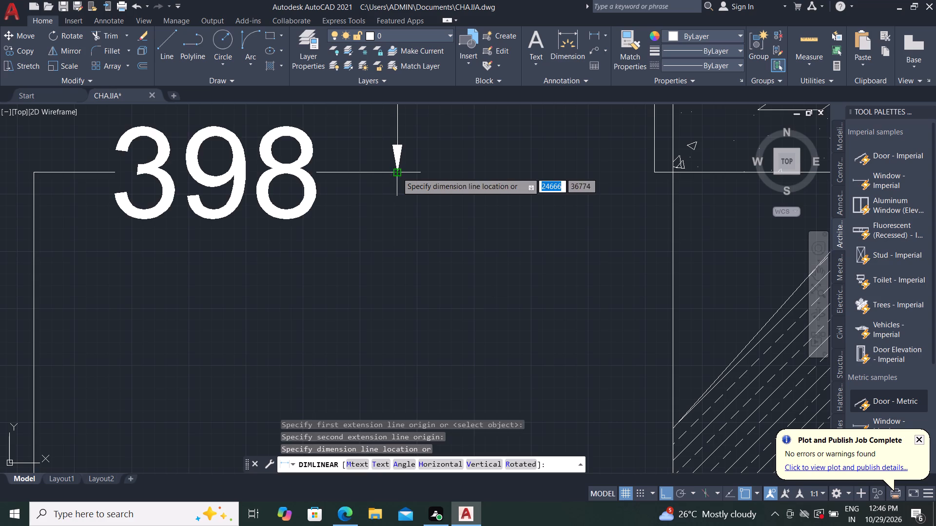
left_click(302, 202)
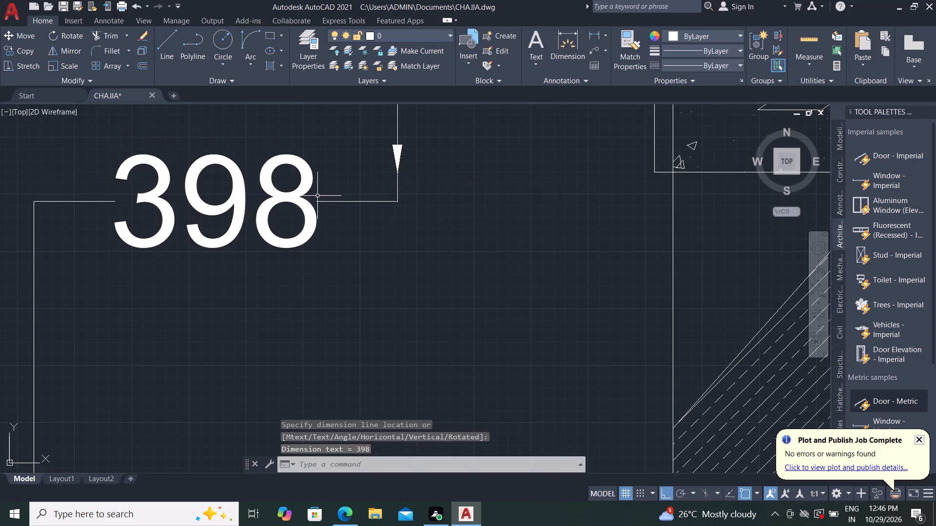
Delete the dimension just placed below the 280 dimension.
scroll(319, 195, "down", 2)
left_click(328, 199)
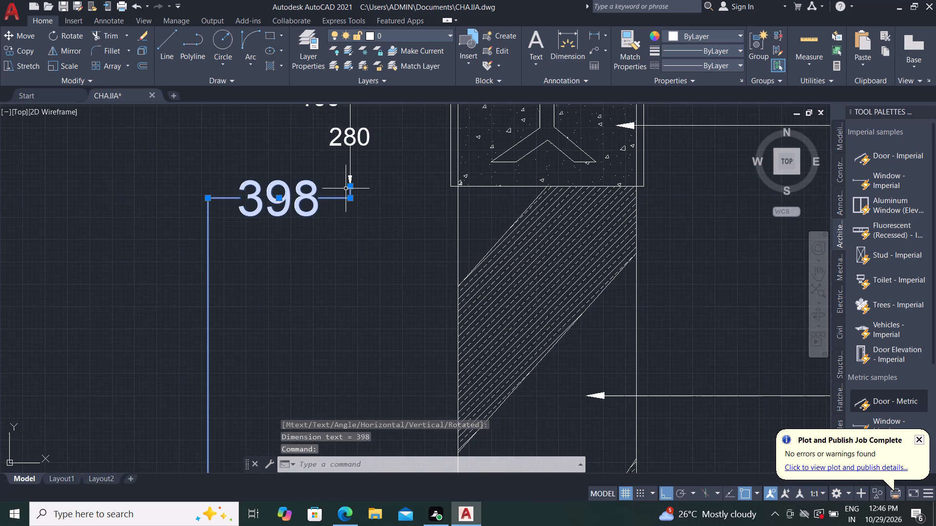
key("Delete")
Draw a horizontal helper line outward from the lower end of the 280 dimension, away from the wall.
key("l")
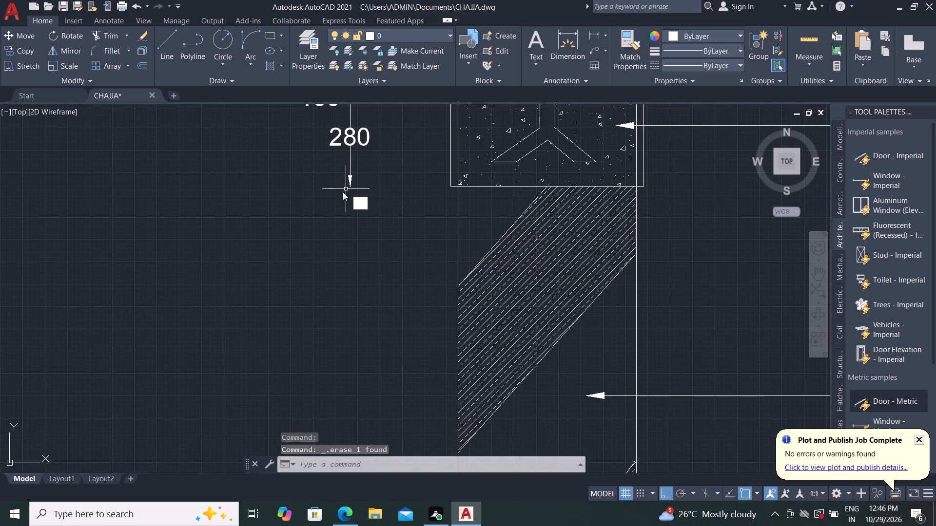
key("space")
left_click(351, 187)
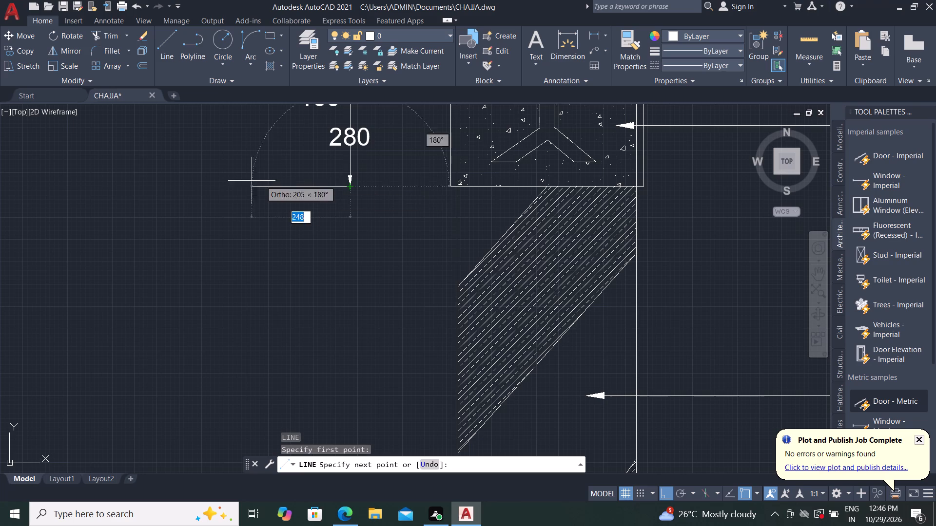
scroll(141, 206, "down", 3)
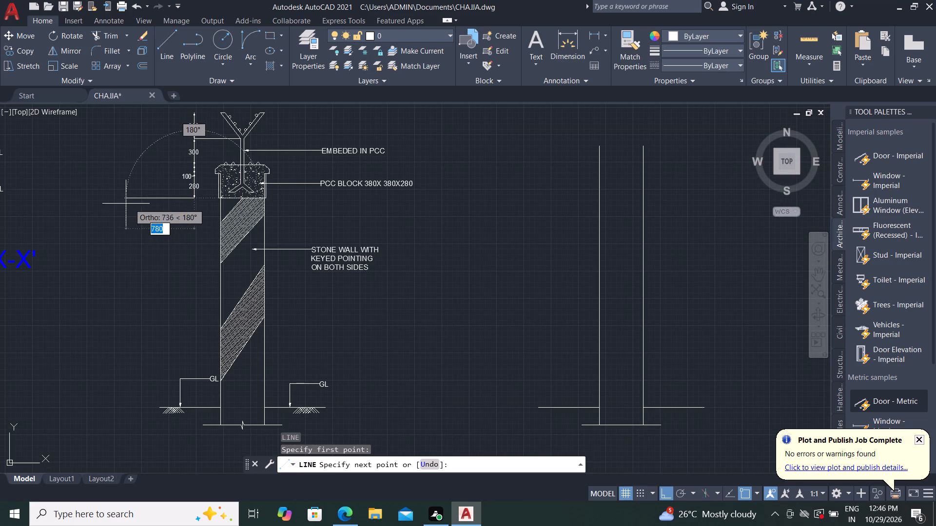
left_click(133, 198)
key("Escape")
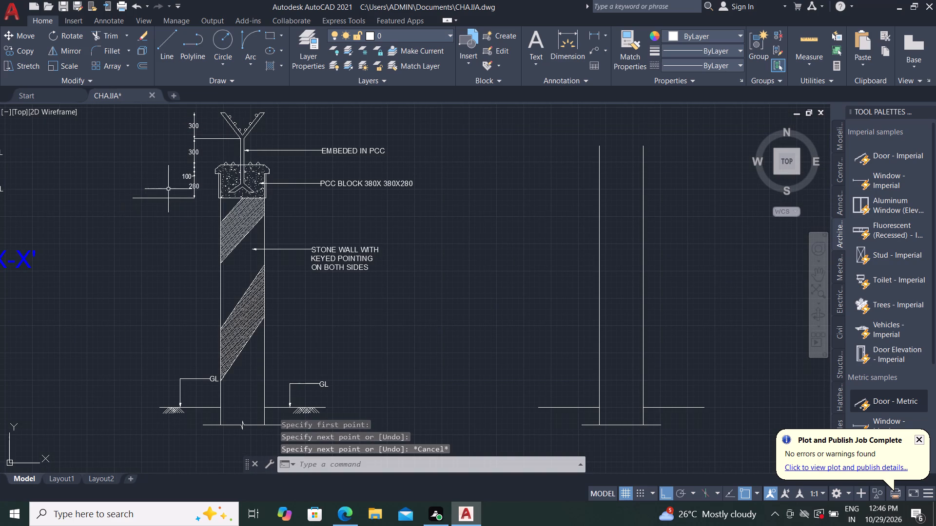
Add a linear dimension for the stone wall's height, from the helper line straight down to the ground line.
middle_click_drag(312, 208, 400, 231)
middle_click(429, 248)
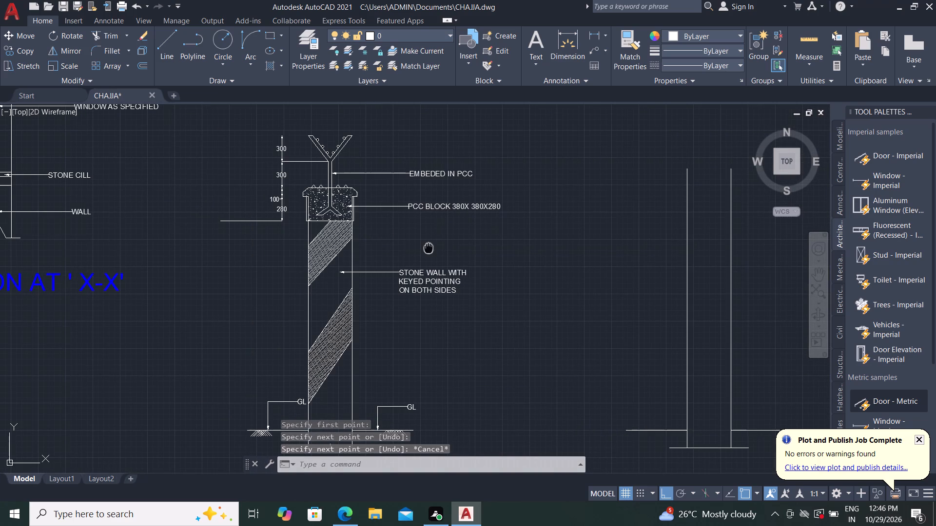
middle_click_drag(429, 248, 570, 129)
scroll(604, 202, "down", 1)
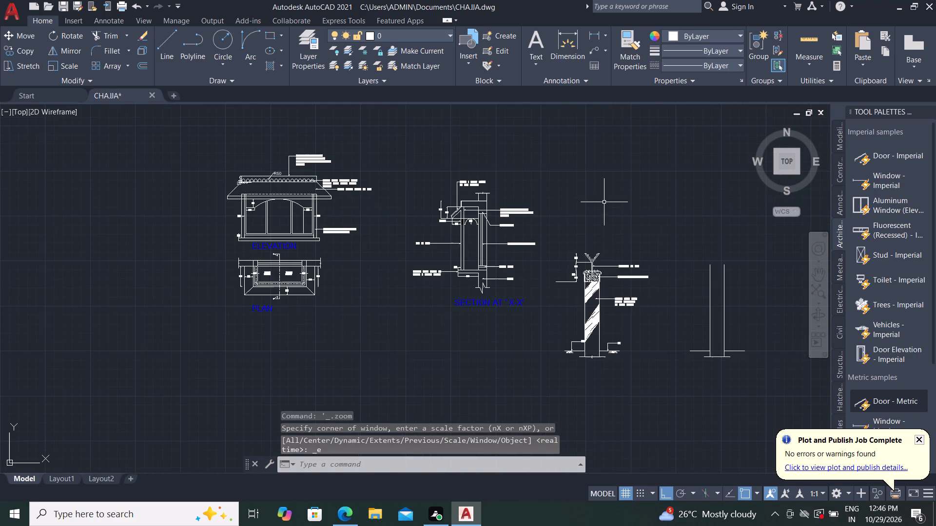
scroll(582, 383, "up", 3)
scroll(575, 326, "down", 2)
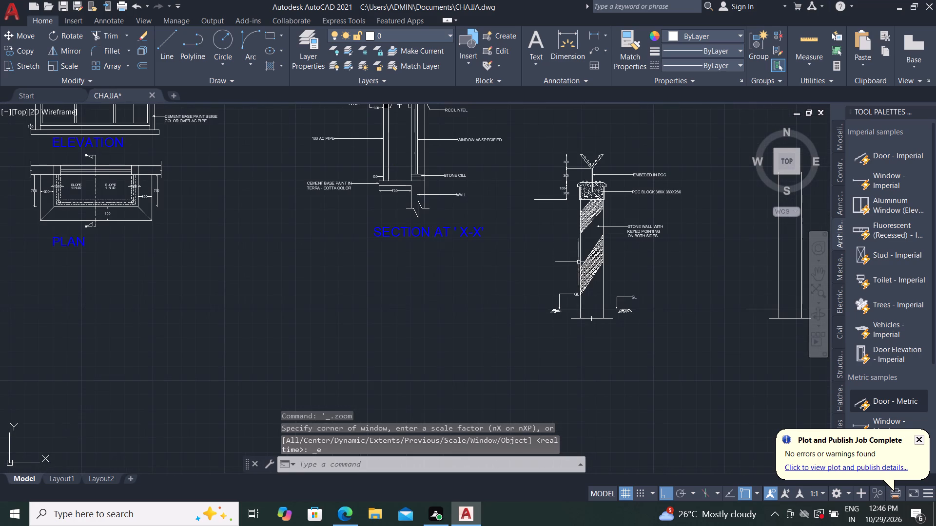
scroll(572, 218, "up", 2)
scroll(572, 218, "down", 1)
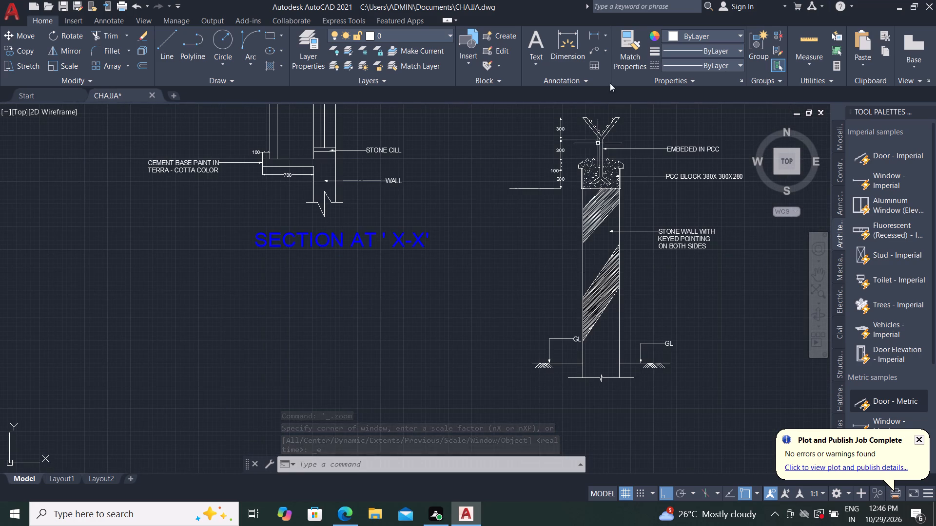
left_click(594, 31)
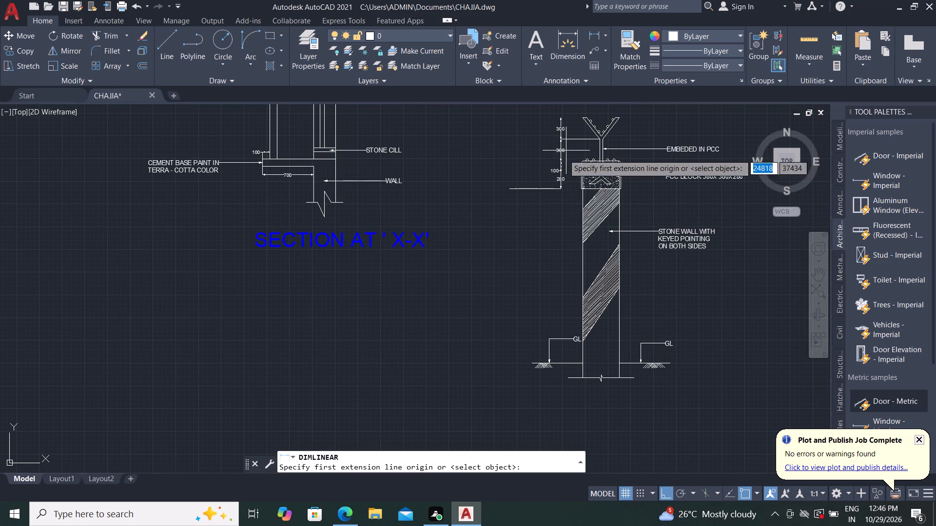
left_click(543, 189)
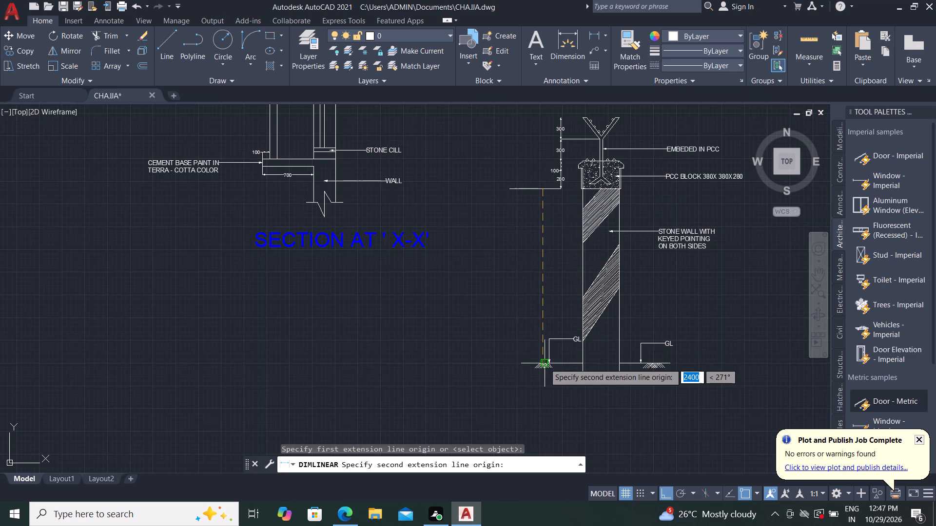
scroll(545, 363, "up", 7)
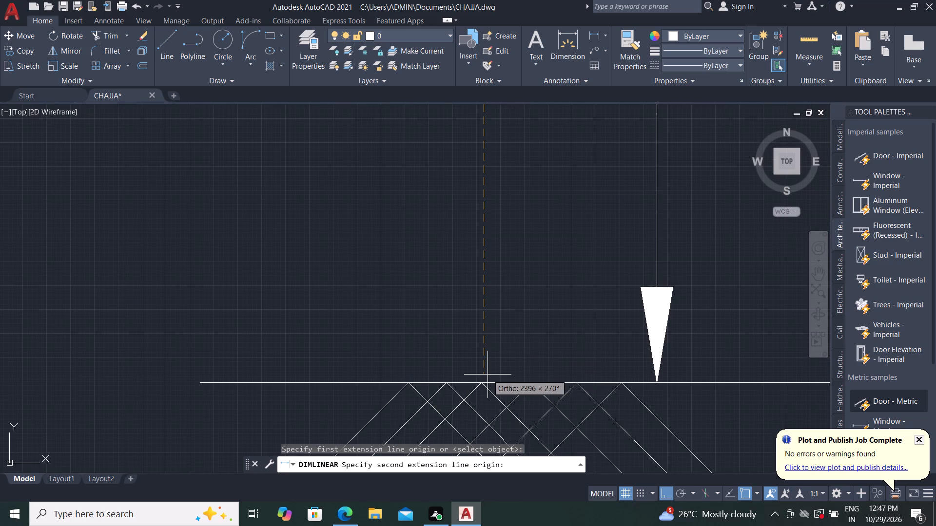
left_click(483, 379)
scroll(483, 379, "down", 3)
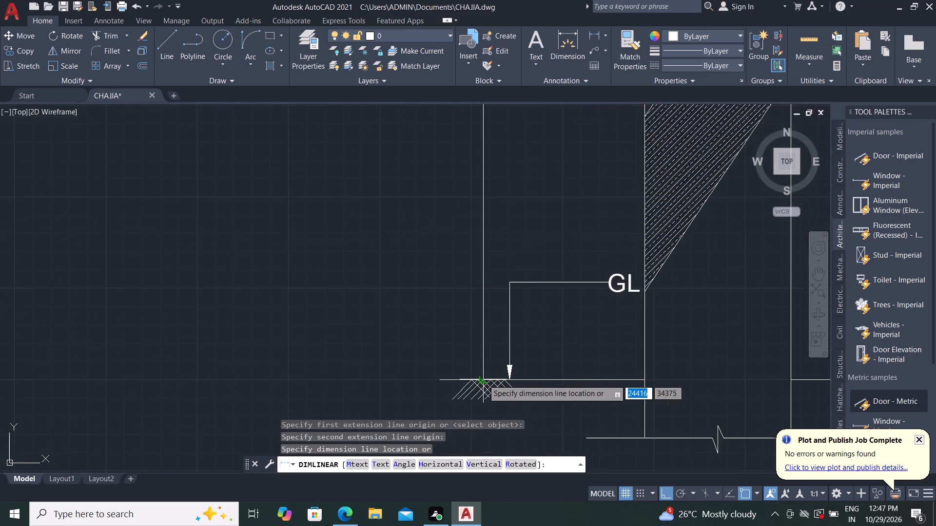
scroll(483, 379, "down", 2)
left_click(483, 380)
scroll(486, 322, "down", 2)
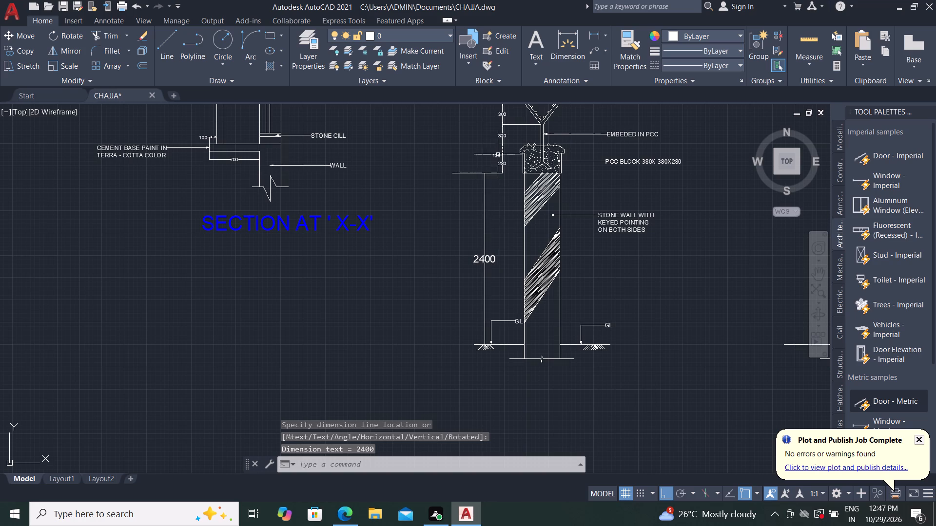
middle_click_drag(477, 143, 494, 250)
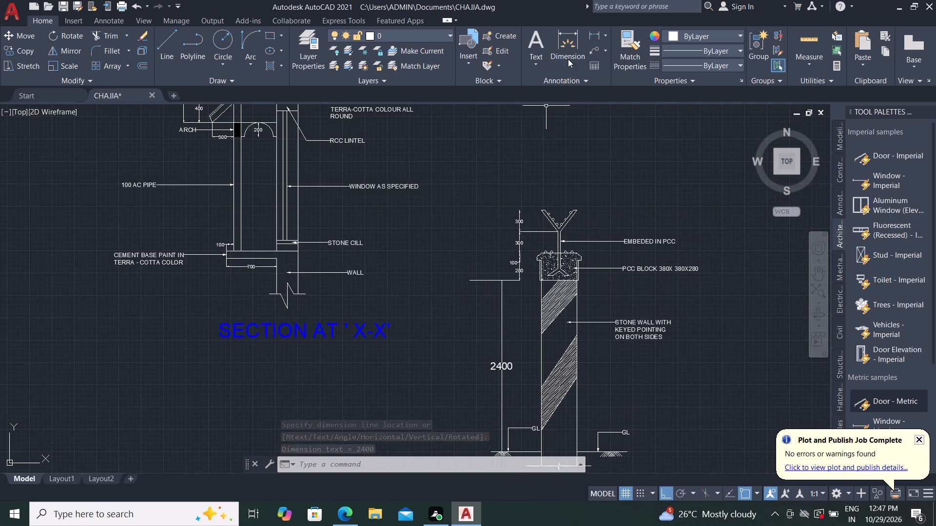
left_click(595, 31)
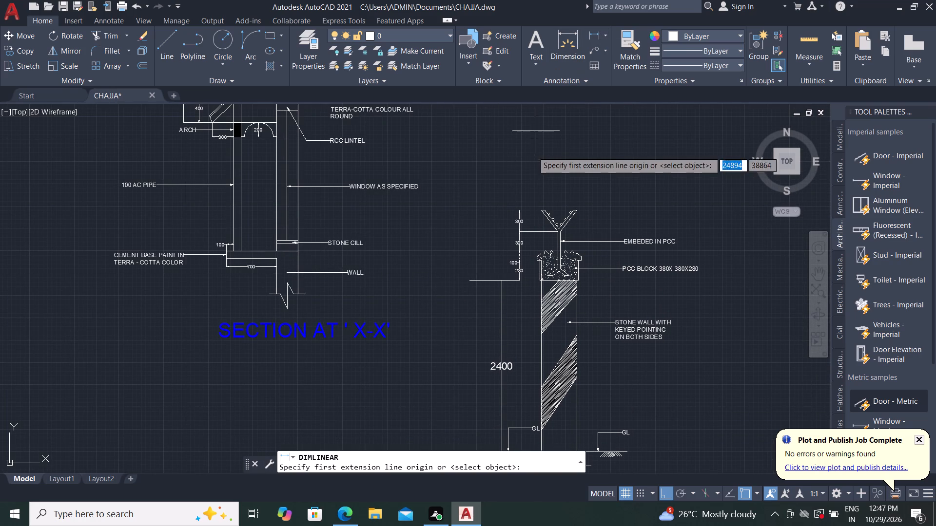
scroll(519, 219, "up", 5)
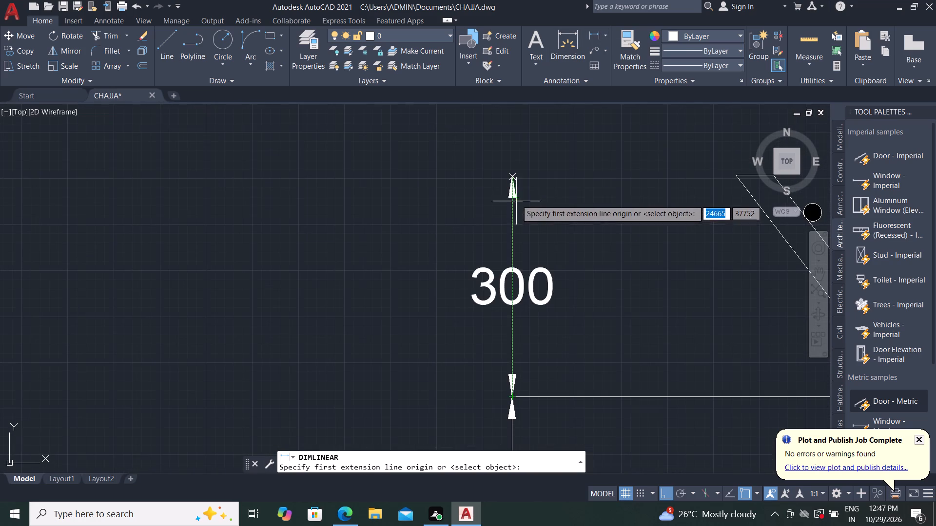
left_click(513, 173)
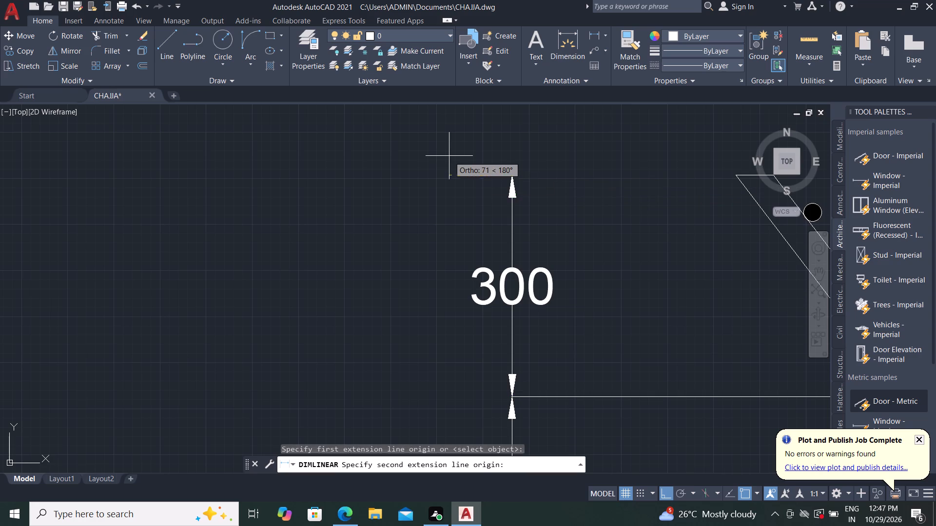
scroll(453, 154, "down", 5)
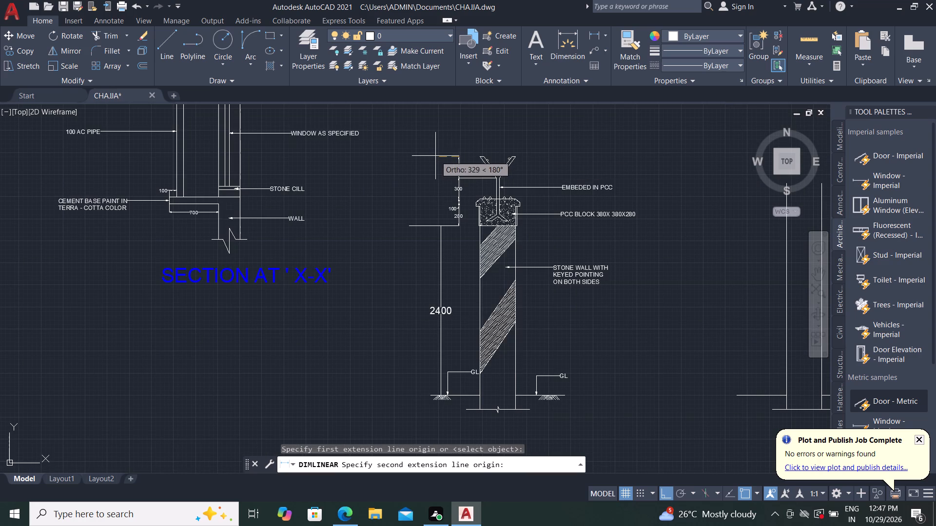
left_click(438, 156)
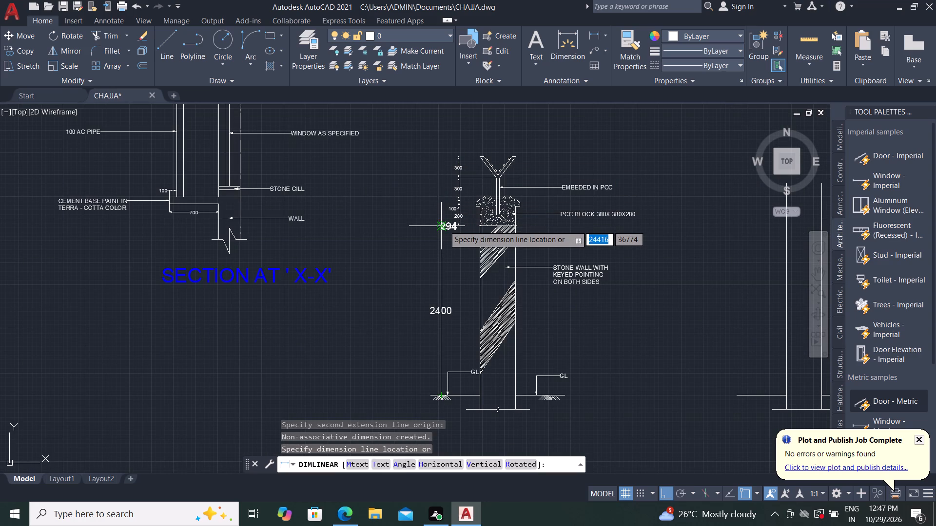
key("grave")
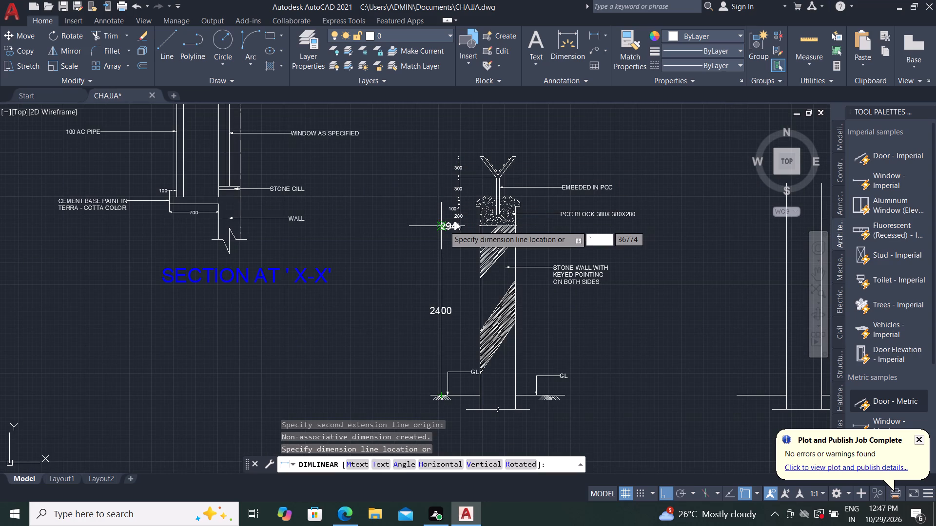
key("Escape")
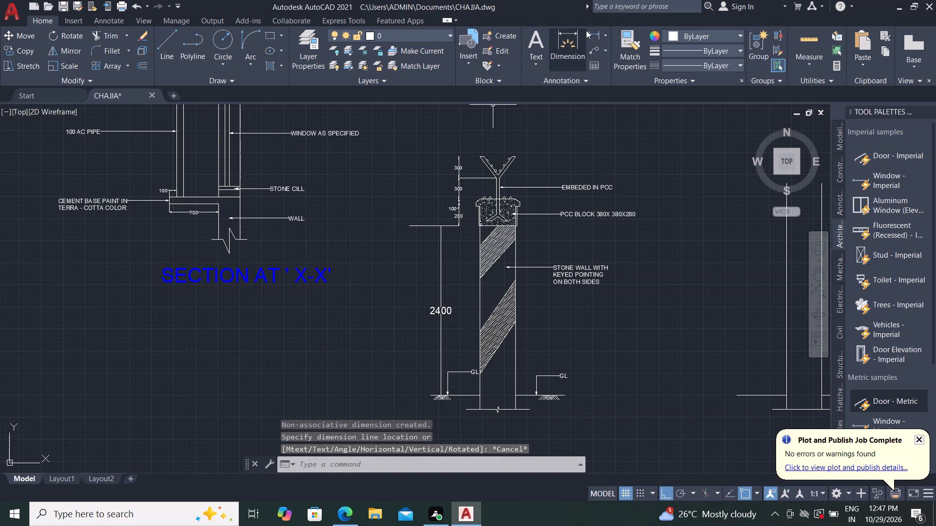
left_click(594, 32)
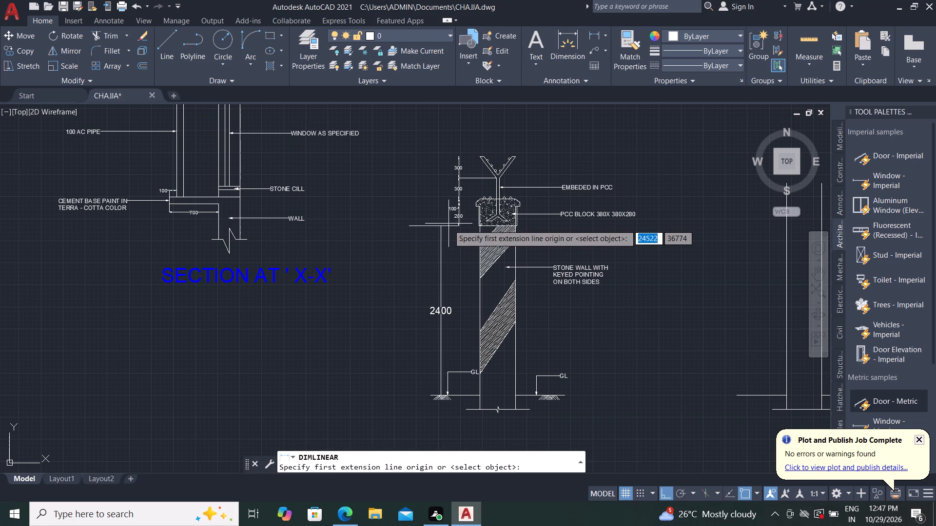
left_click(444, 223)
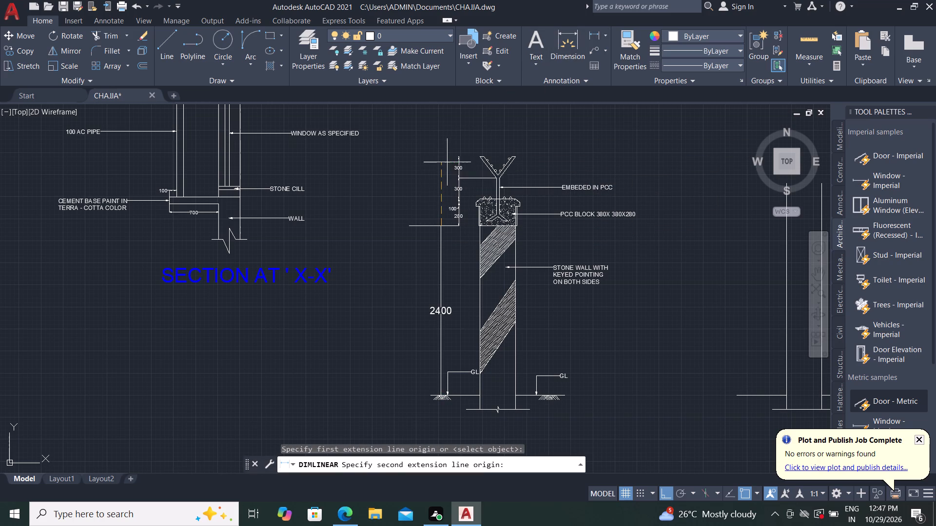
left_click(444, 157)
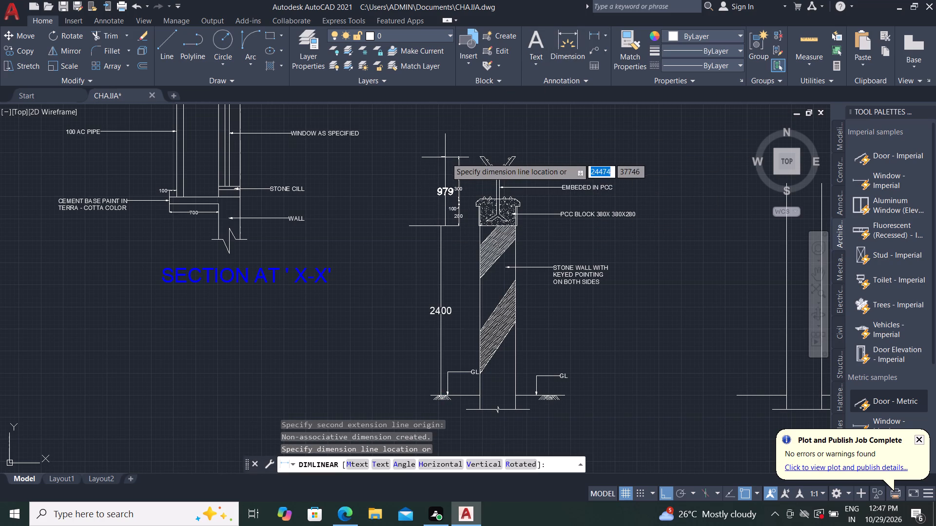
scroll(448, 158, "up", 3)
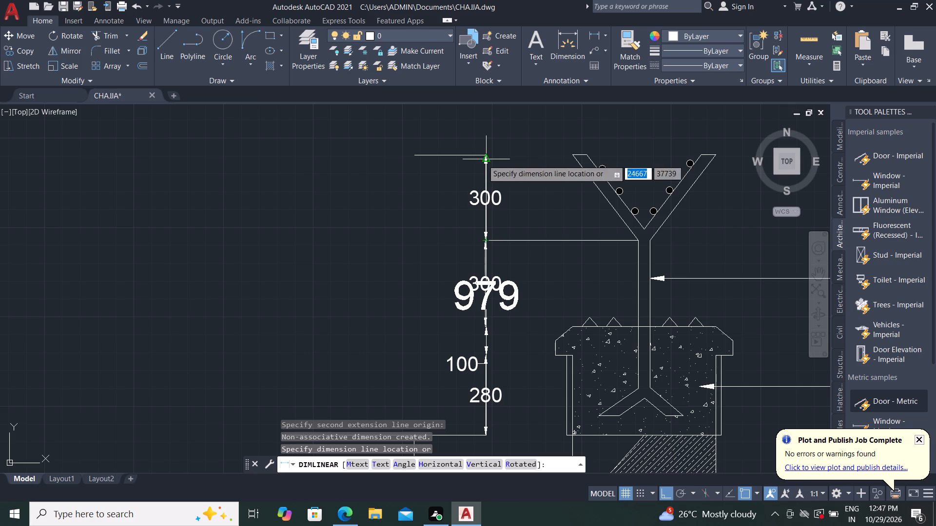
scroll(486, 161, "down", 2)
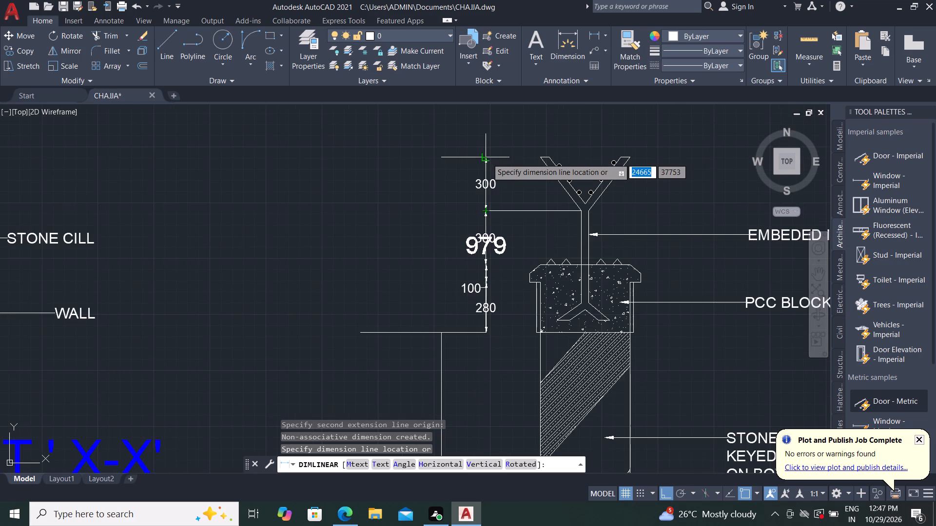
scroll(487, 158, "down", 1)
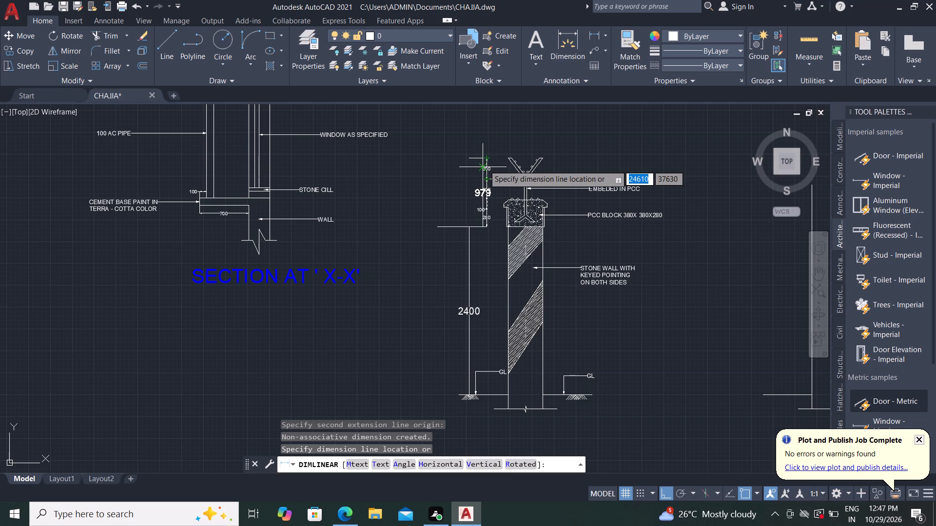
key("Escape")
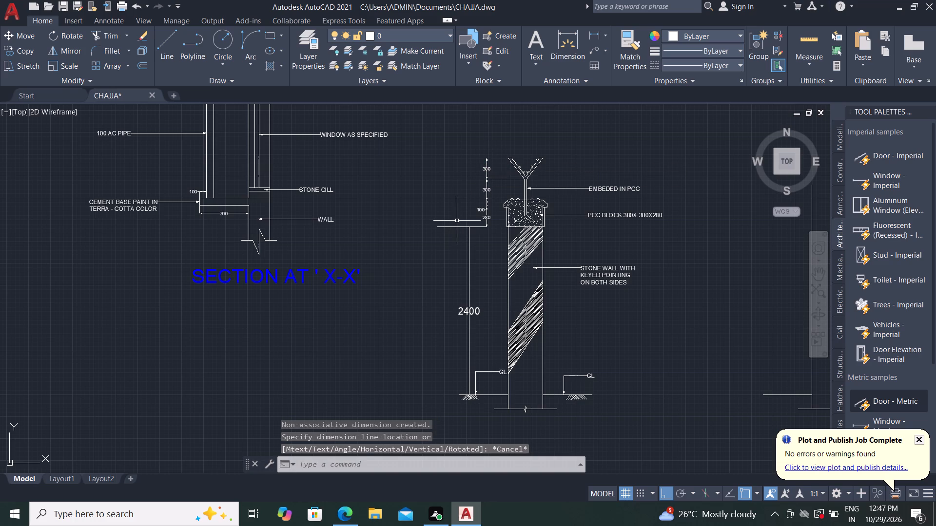
Trim away the horizontal helper line at the top of the 2400 wall height dimension.
type("TR")
key("space")
left_click(457, 220)
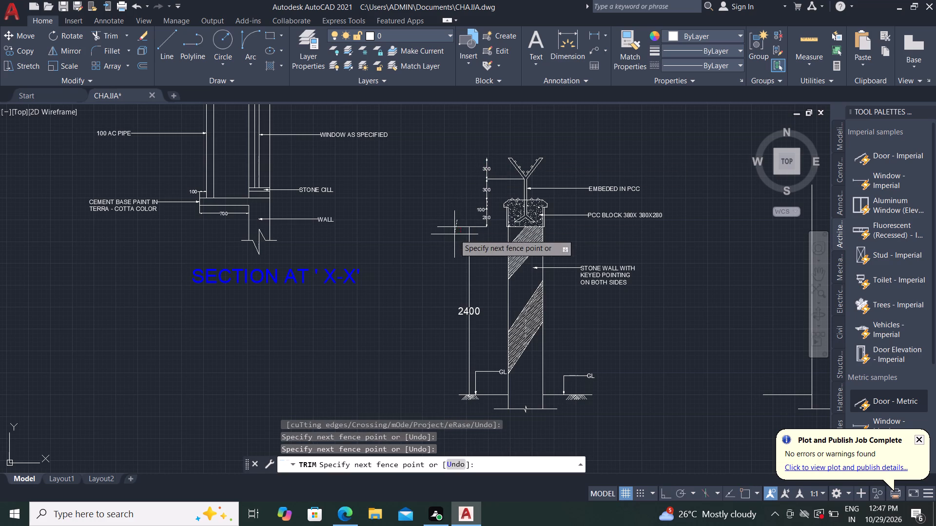
left_click(453, 238)
key("Escape")
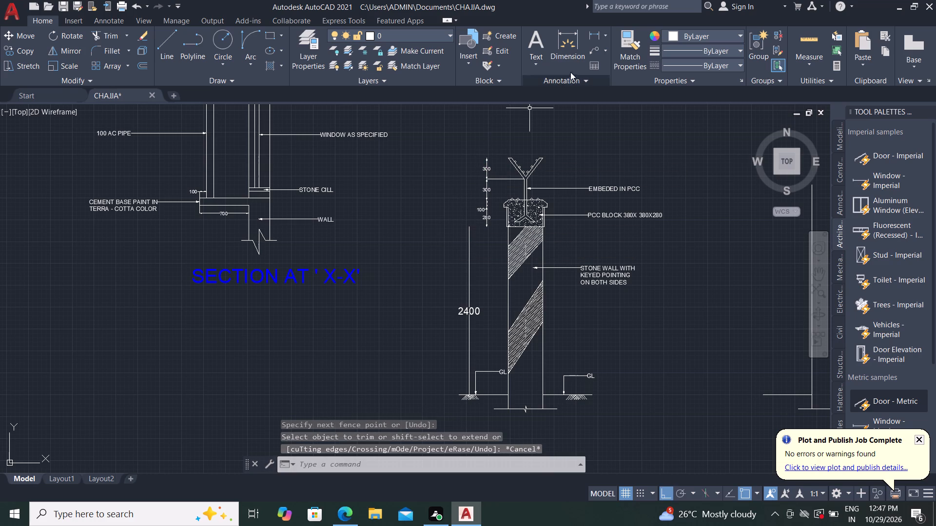
Dimension the figure's overall height from the Y-shaped bracket's top level to ground level, placing it outside the 2400 dimension.
left_click(591, 33)
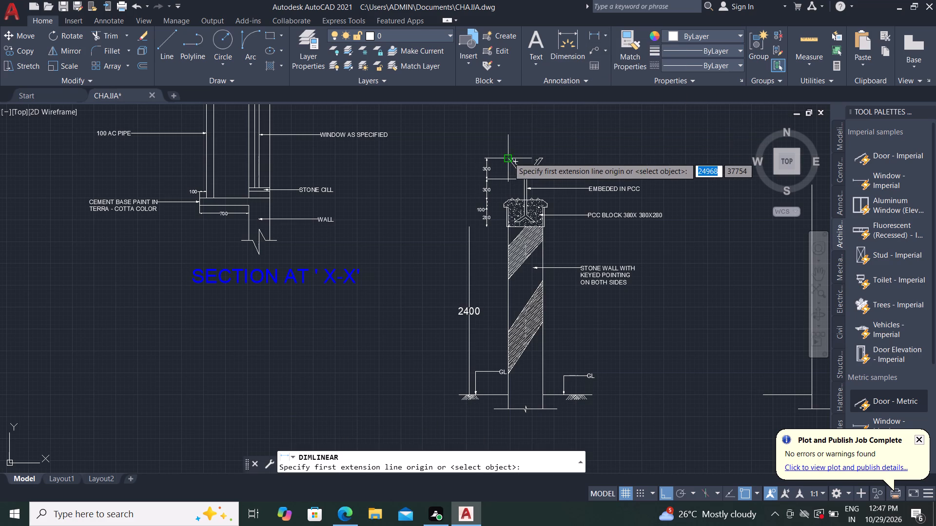
left_click(439, 157)
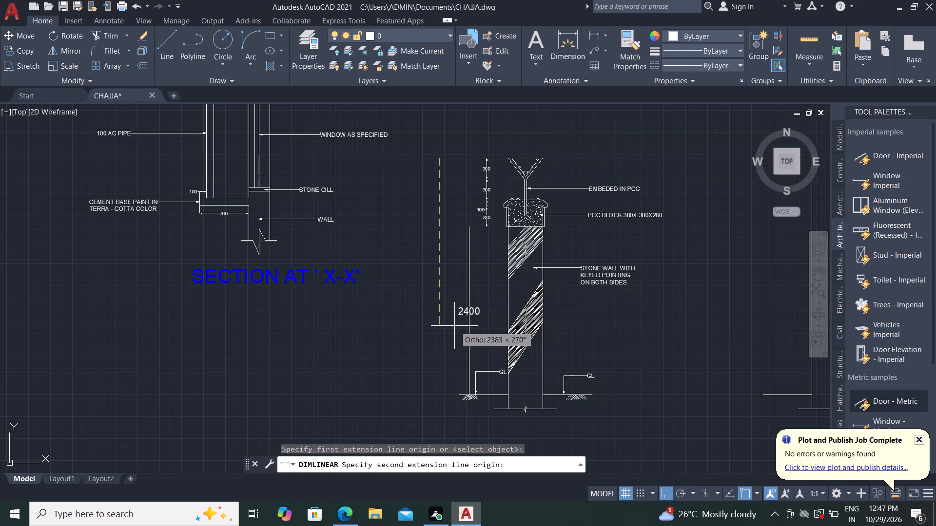
scroll(446, 393, "up", 2)
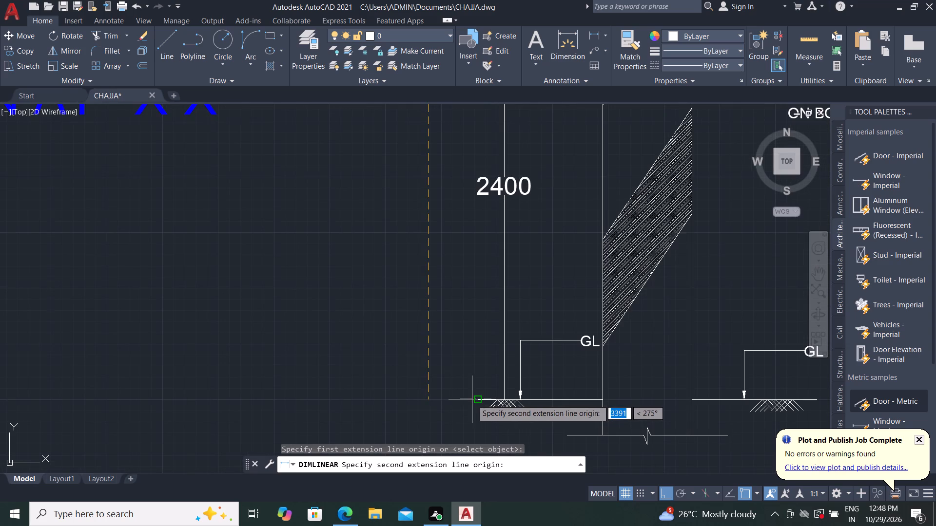
left_click(428, 400)
left_click(428, 400)
scroll(432, 401, "down", 1)
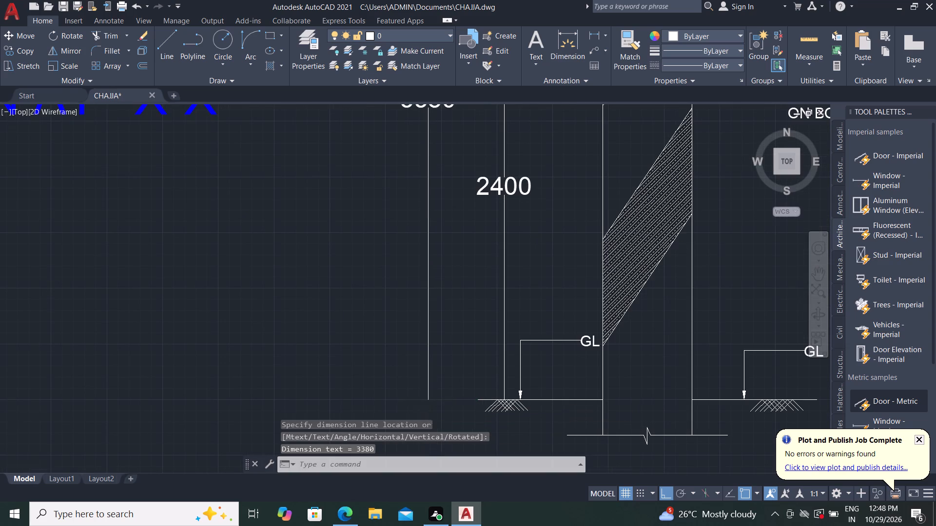
scroll(432, 401, "down", 1)
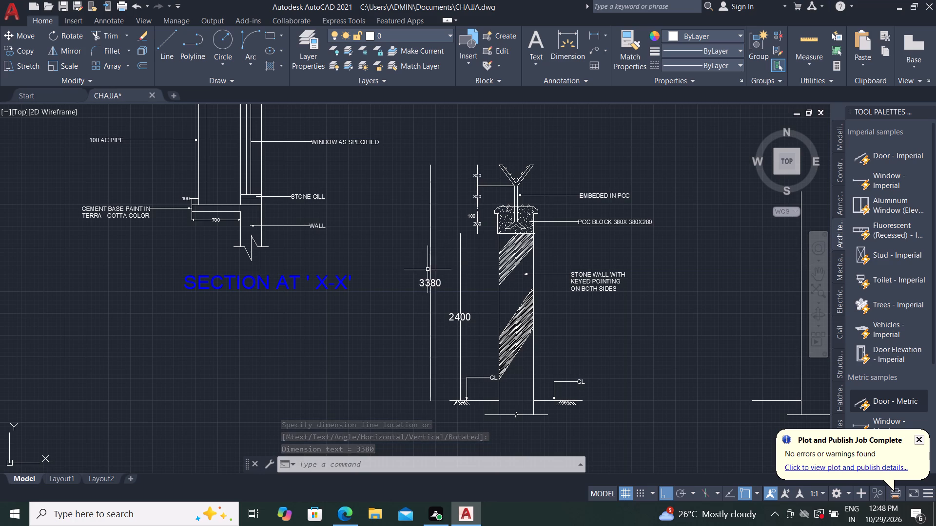
Delete the 3380 overall height dimension outside the 2400 wall height dimension.
left_click(431, 278)
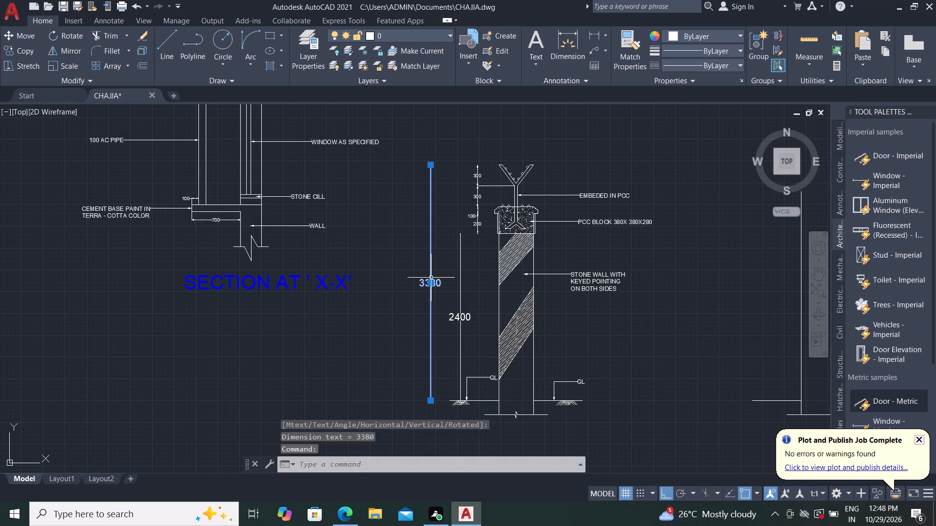
key("Delete")
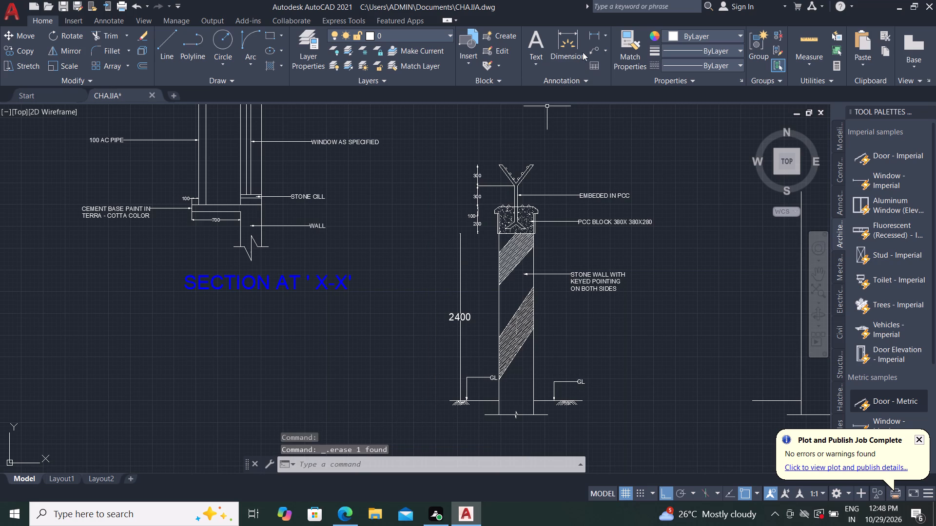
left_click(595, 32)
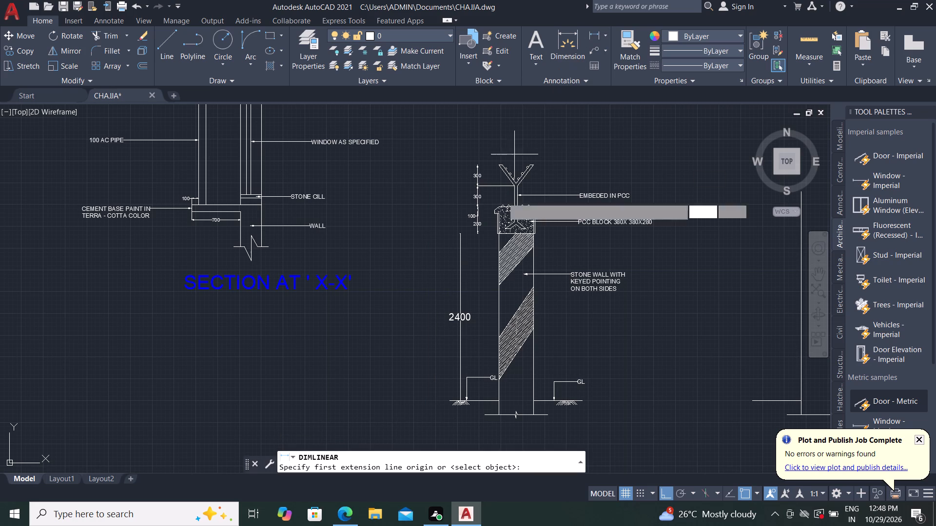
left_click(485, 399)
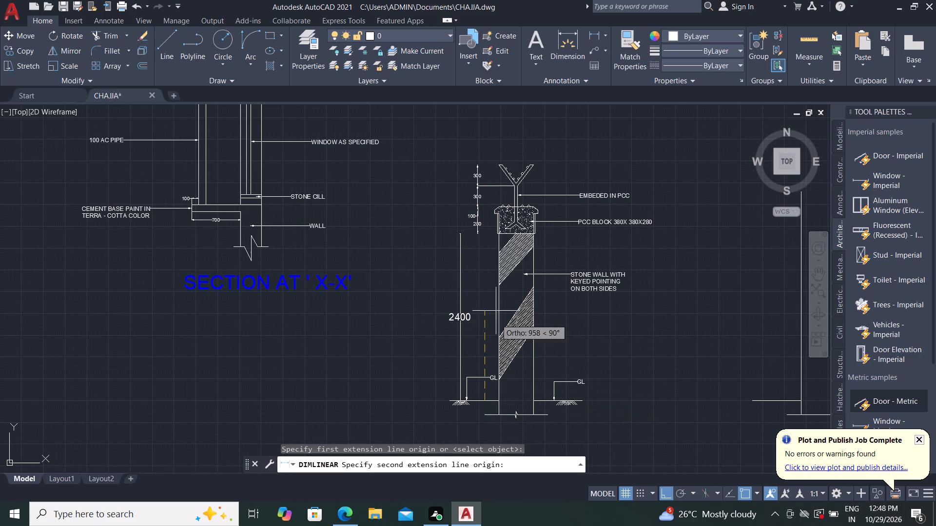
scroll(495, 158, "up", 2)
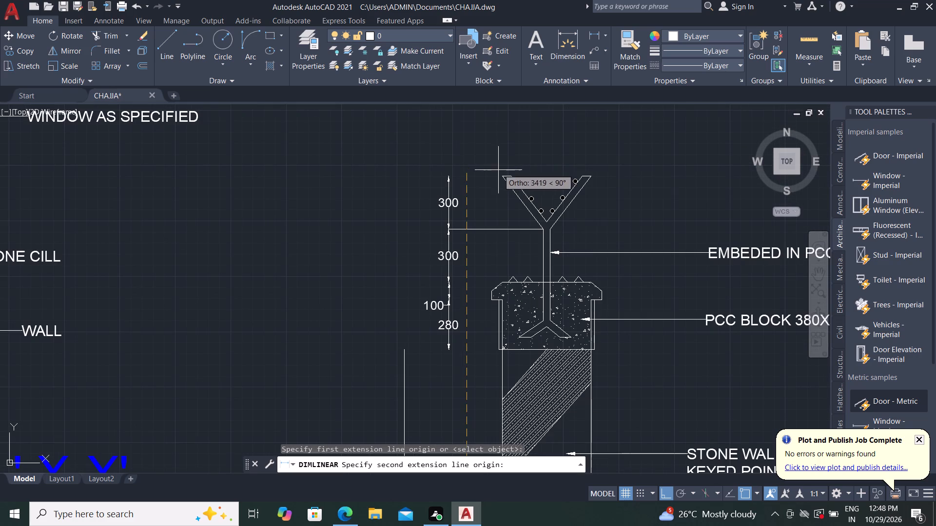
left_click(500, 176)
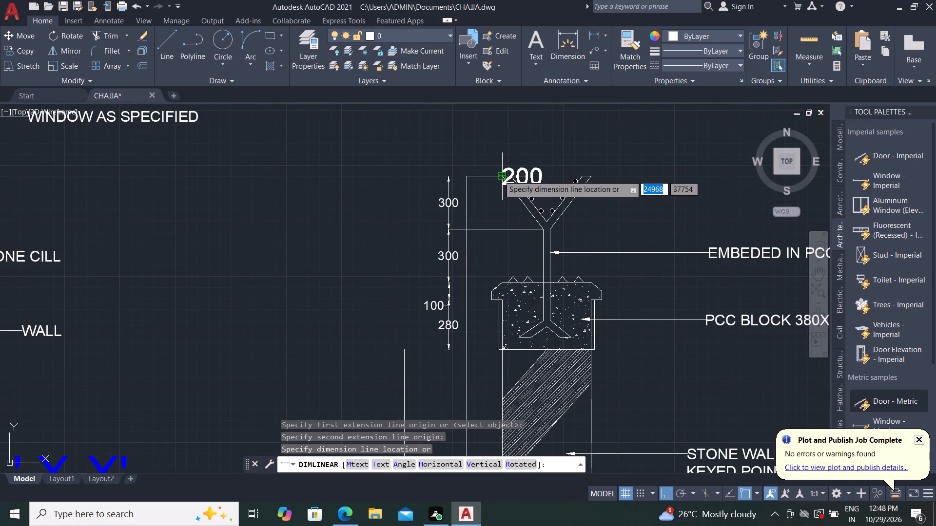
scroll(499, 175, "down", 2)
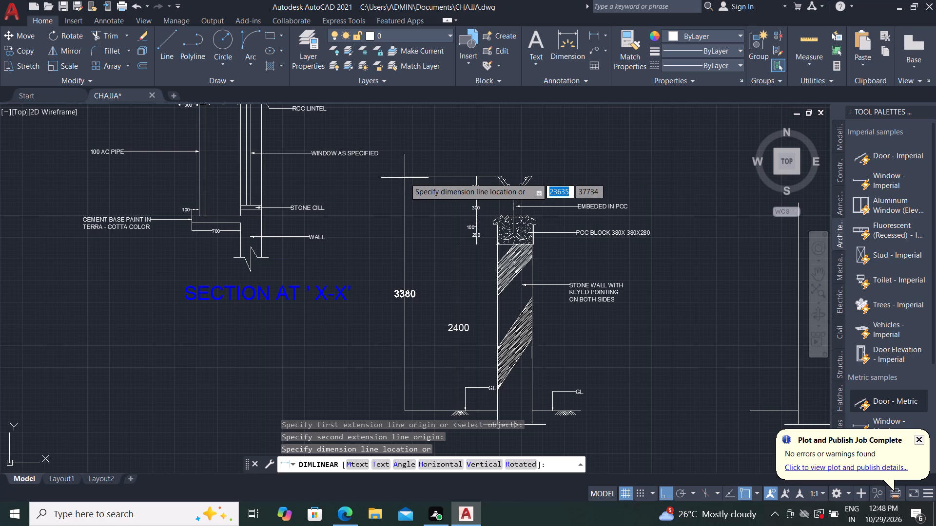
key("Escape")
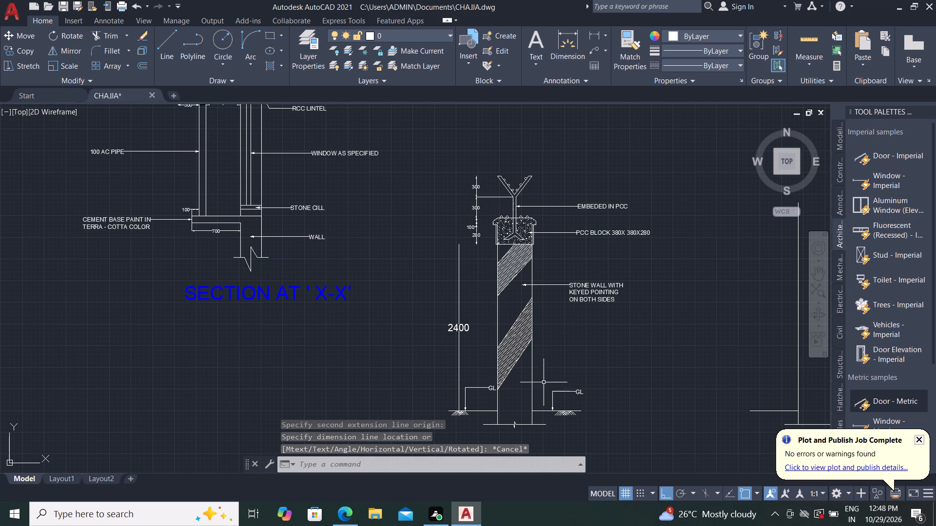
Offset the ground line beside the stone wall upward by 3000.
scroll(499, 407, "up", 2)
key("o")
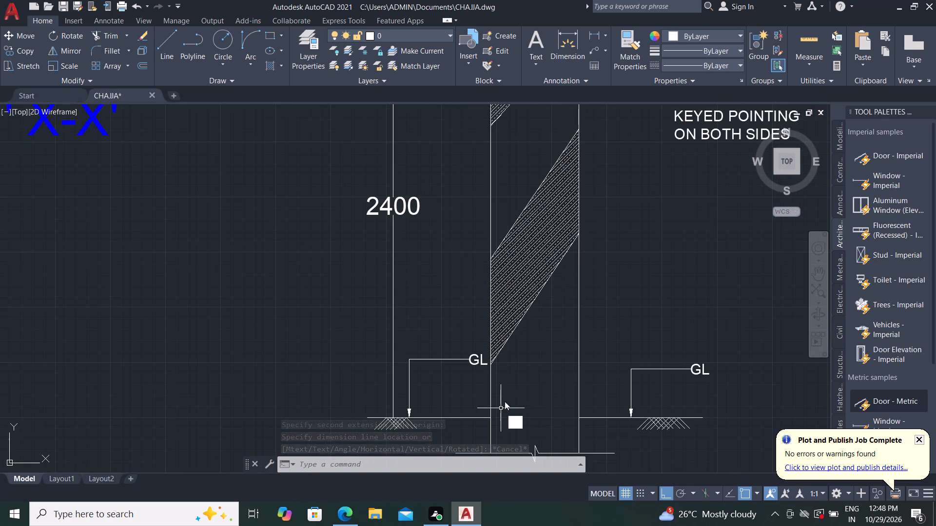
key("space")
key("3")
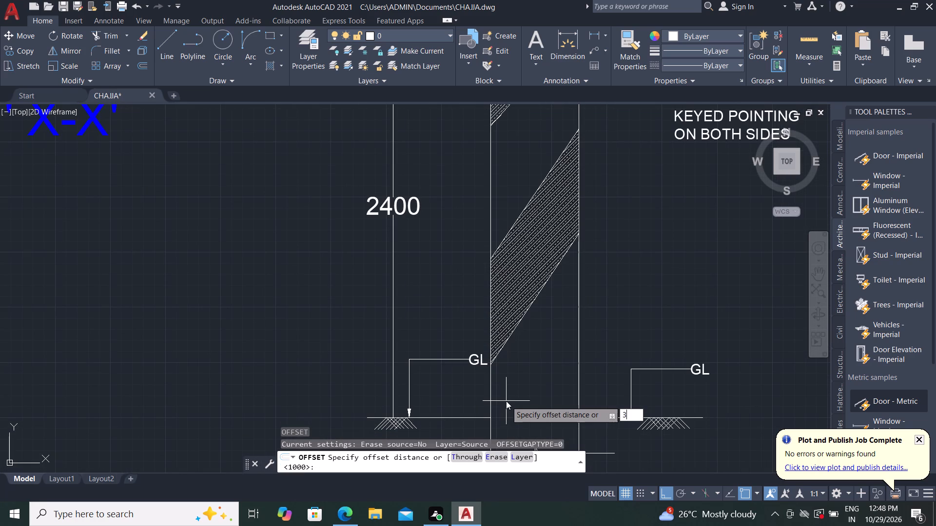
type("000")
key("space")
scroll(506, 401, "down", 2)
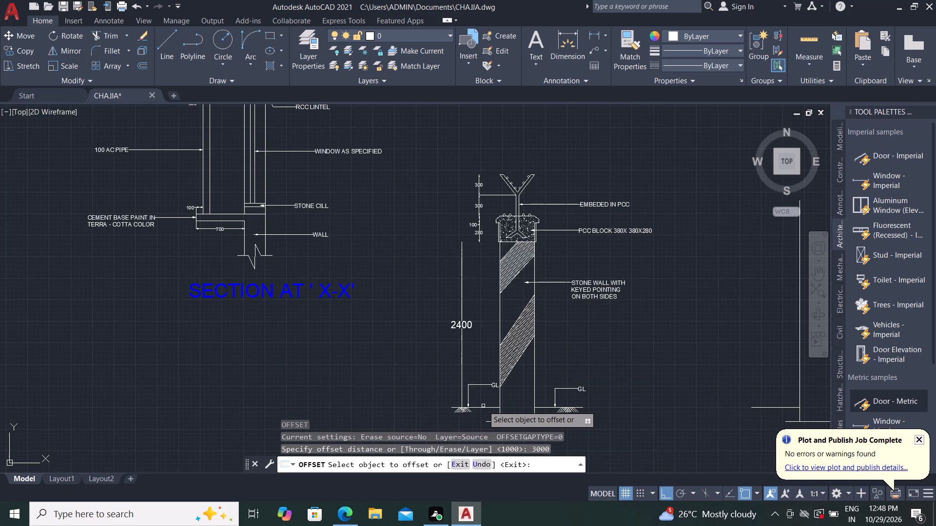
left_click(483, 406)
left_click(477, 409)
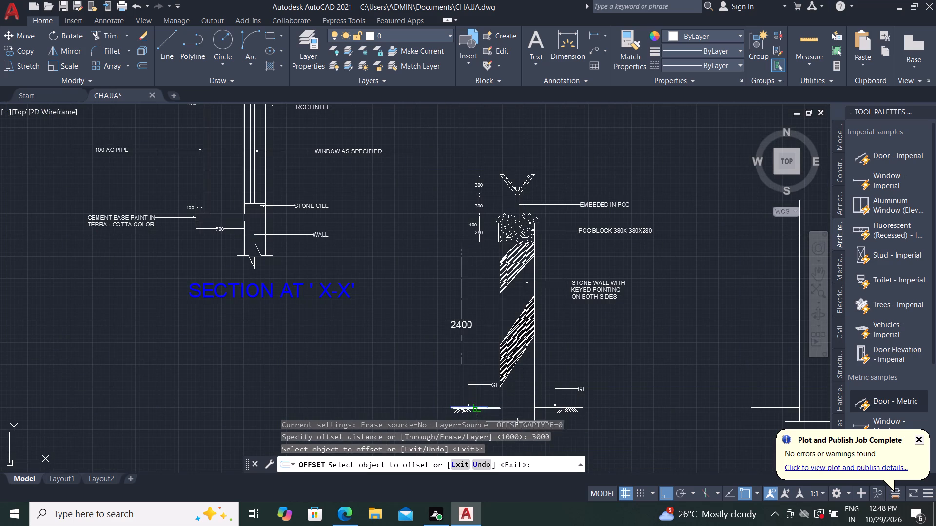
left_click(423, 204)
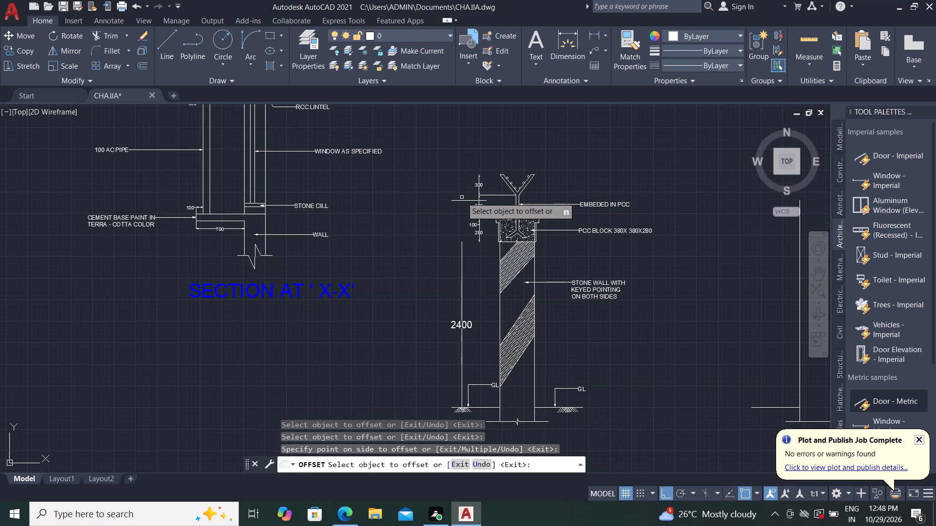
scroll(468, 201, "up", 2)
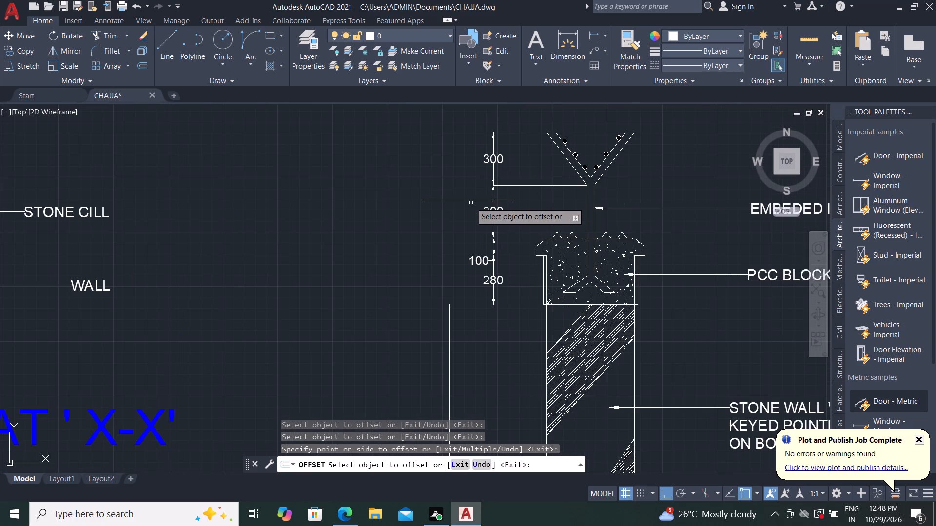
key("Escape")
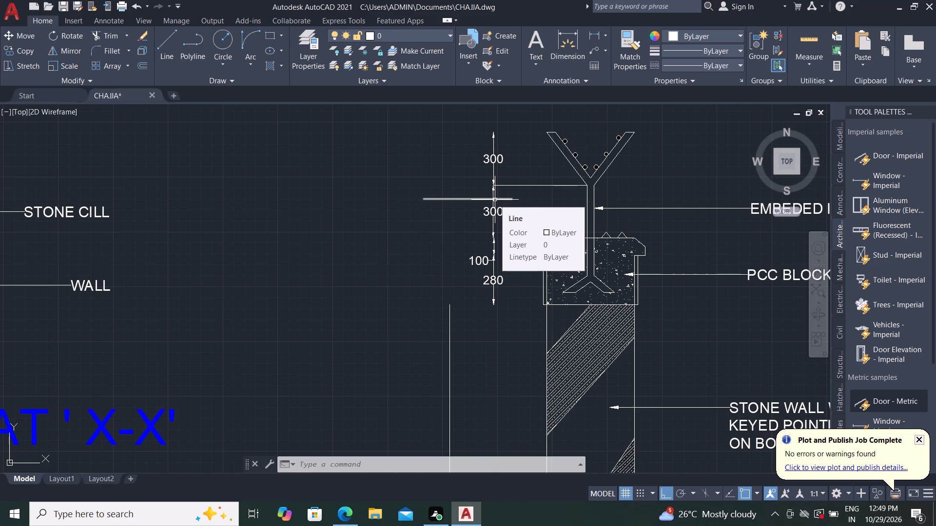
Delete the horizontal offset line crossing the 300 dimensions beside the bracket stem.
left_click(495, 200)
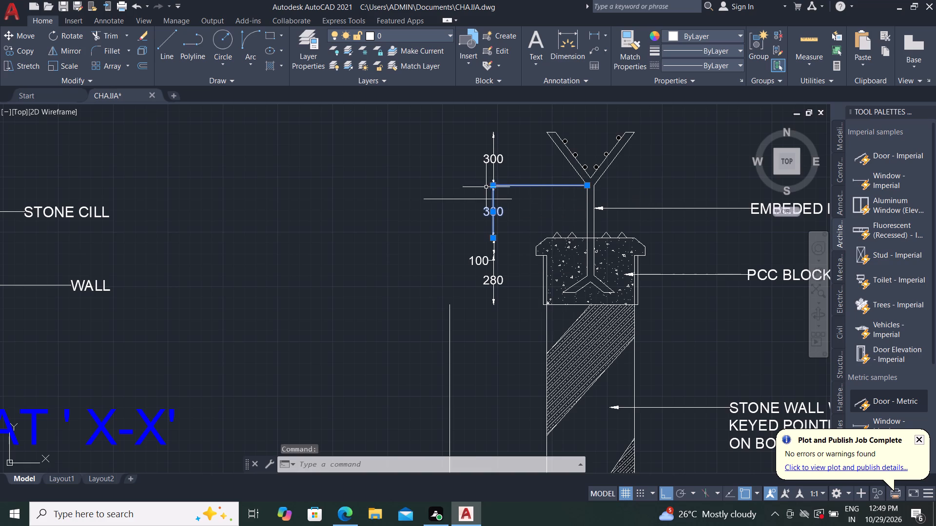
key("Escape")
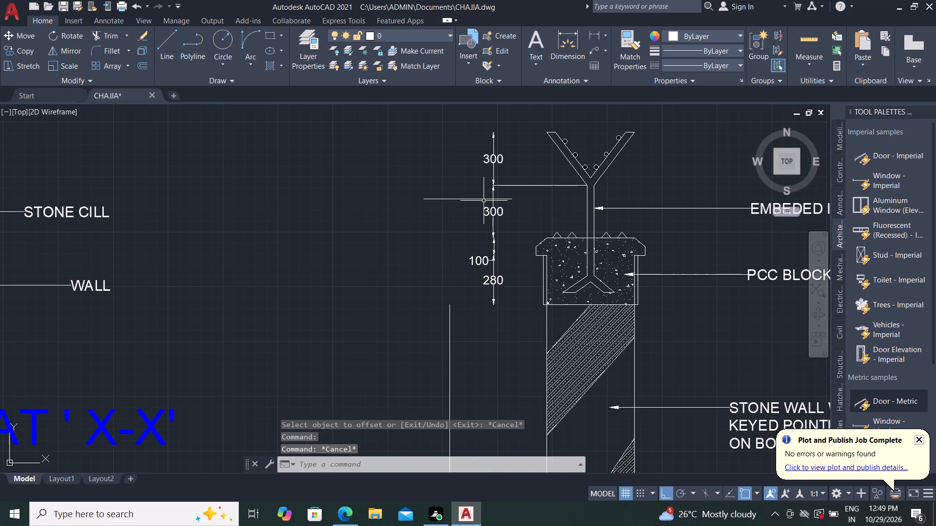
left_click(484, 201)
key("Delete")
Copy the hatched PCC block with its top spikes and bracket foot horizontally onto the second wall outline, aligning its base with the wall's edge line.
scroll(616, 189, "down", 1)
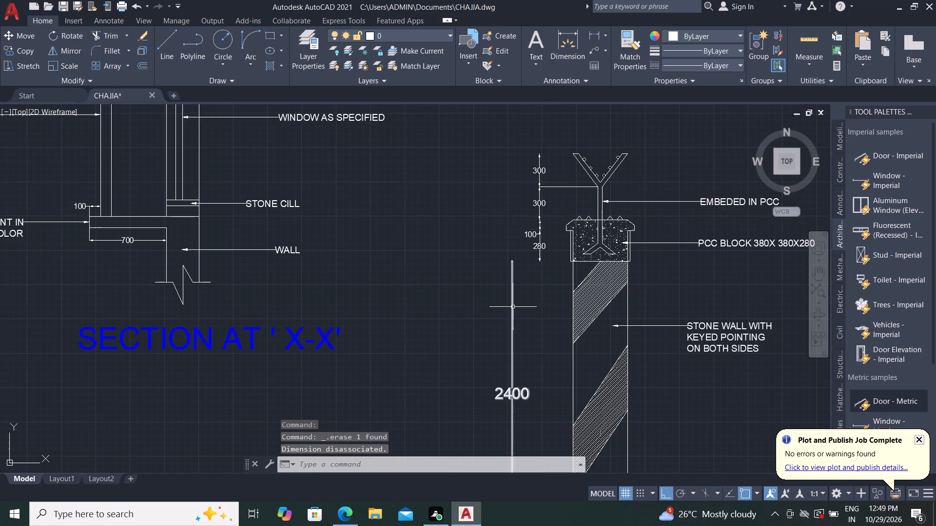
scroll(518, 308, "down", 1)
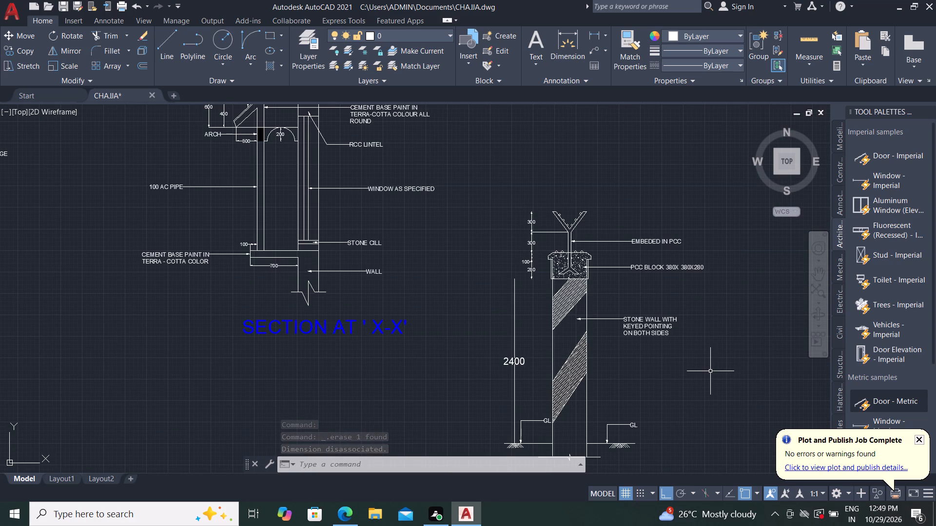
middle_click_drag(709, 365, 614, 331)
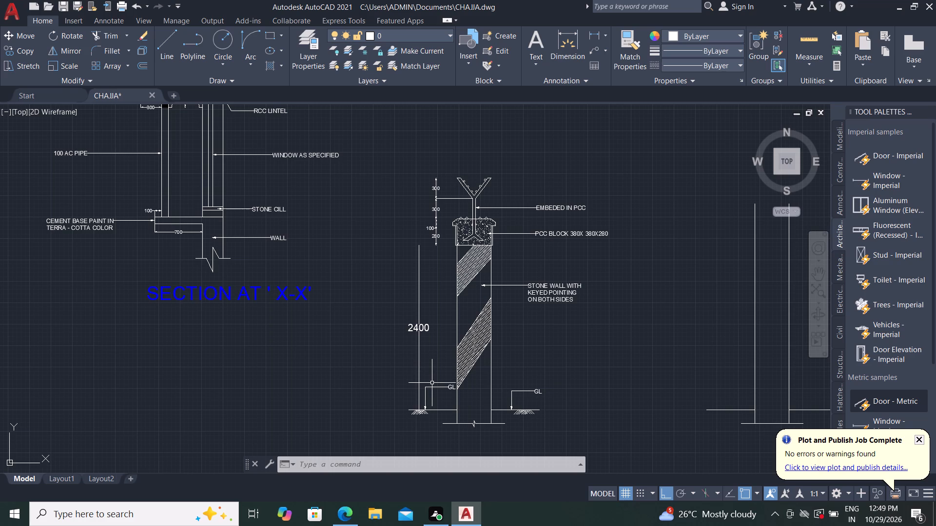
scroll(409, 356, "down", 1)
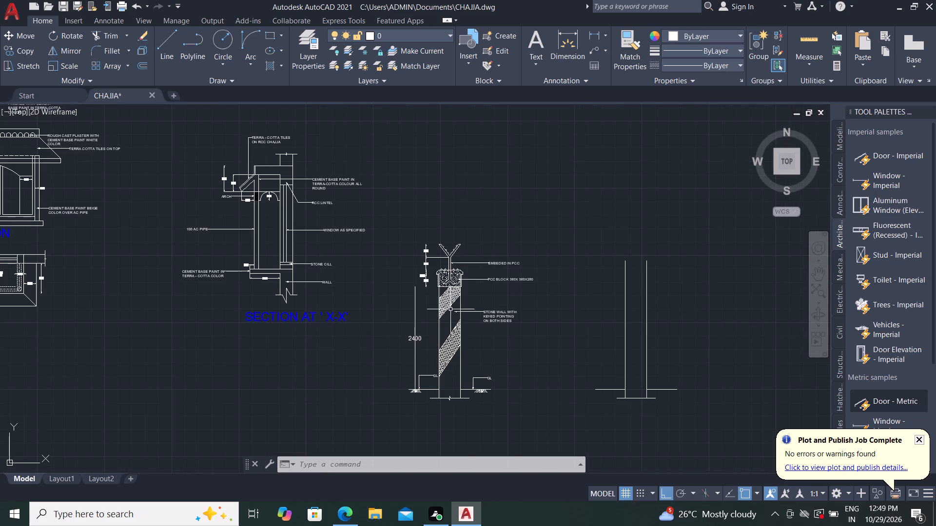
scroll(447, 282, "up", 3)
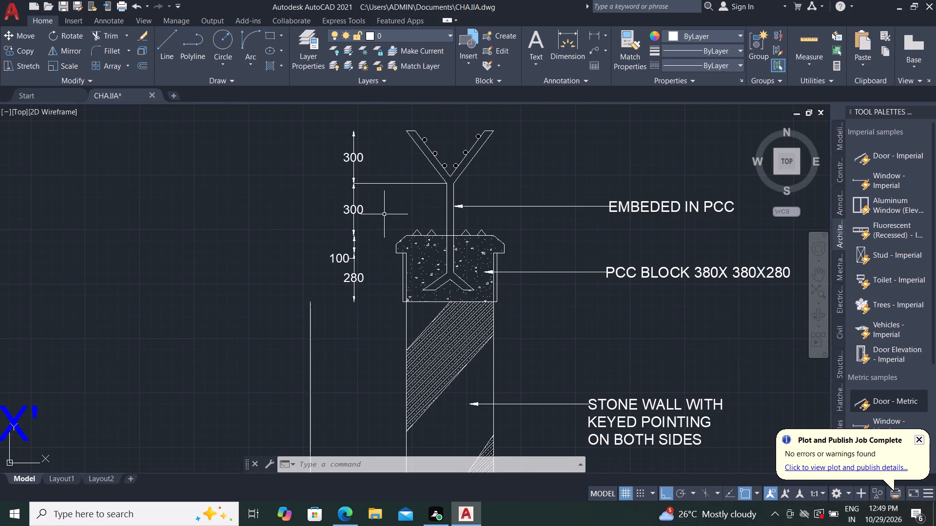
left_click(384, 214)
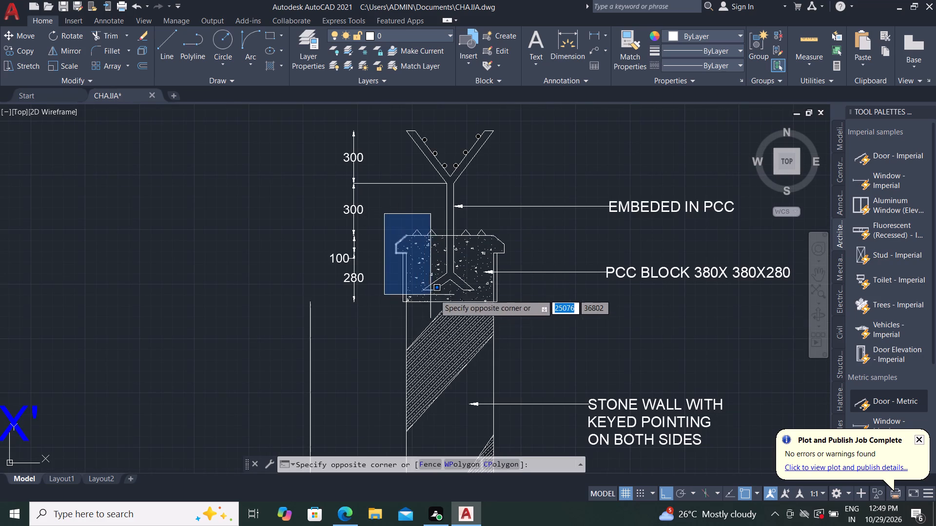
left_click(517, 305)
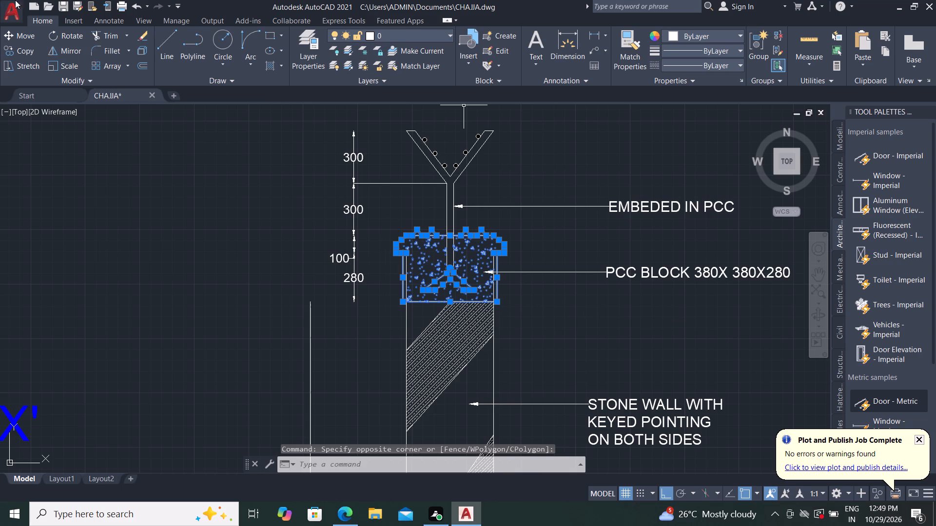
left_click(6, 50)
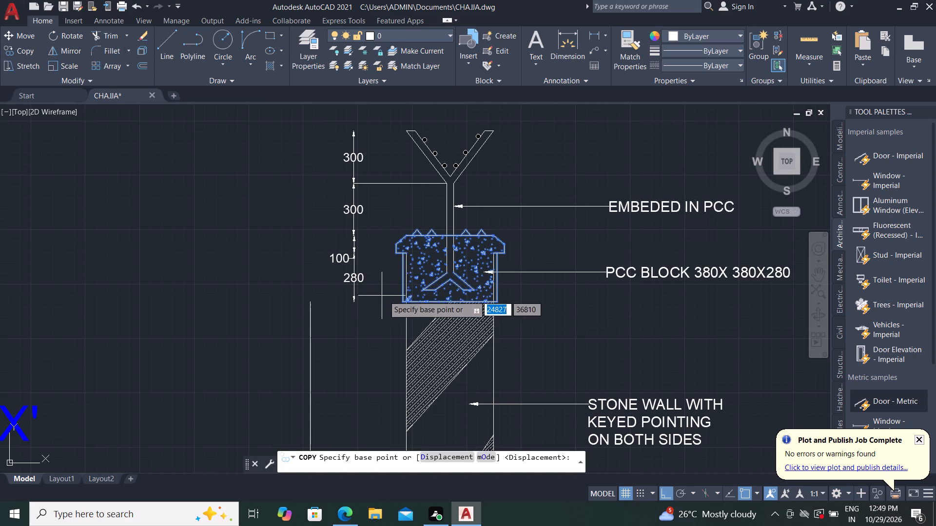
scroll(387, 297, "up", 3)
left_click(459, 325)
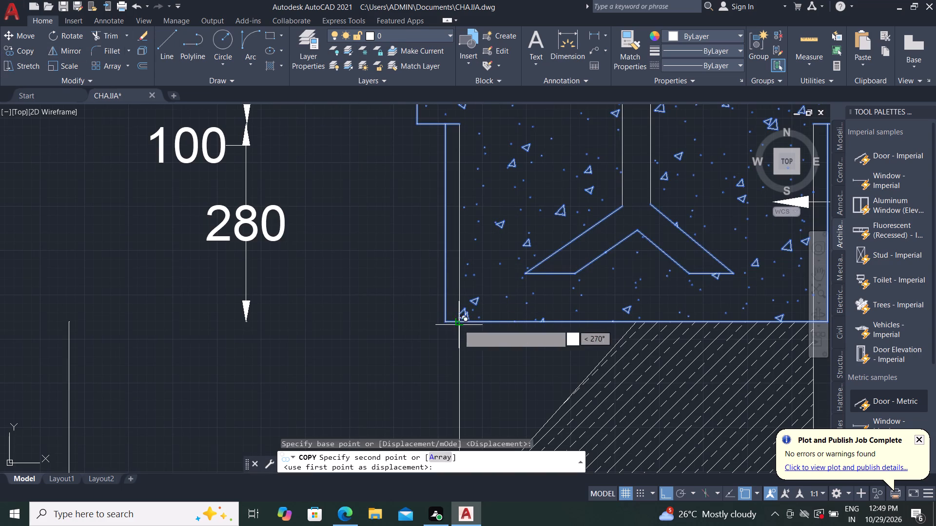
scroll(323, 327, "down", 3)
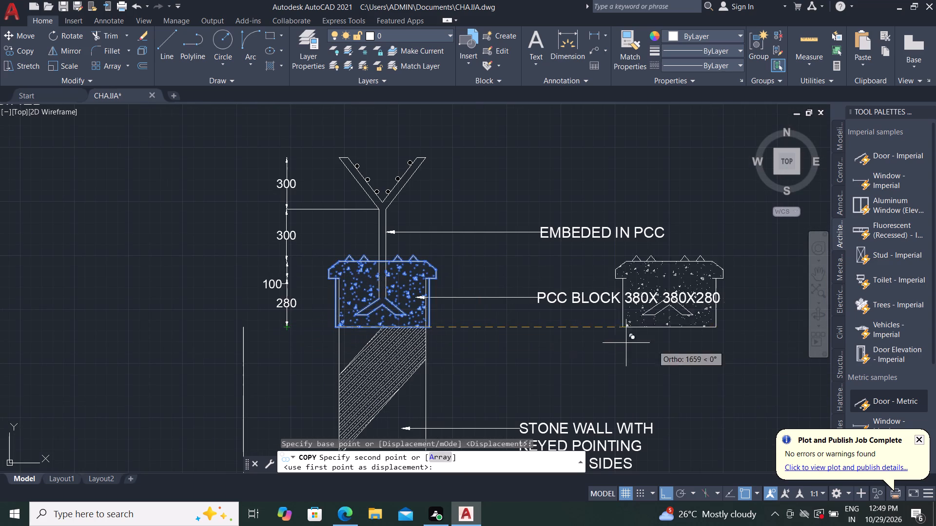
middle_click_drag(735, 351, 676, 362)
scroll(606, 362, "down", 2)
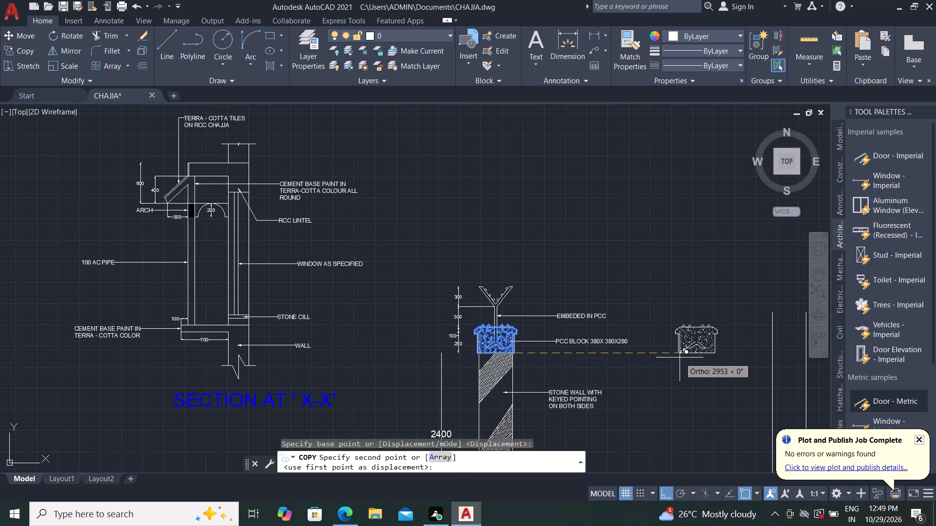
scroll(567, 344, "down", 1)
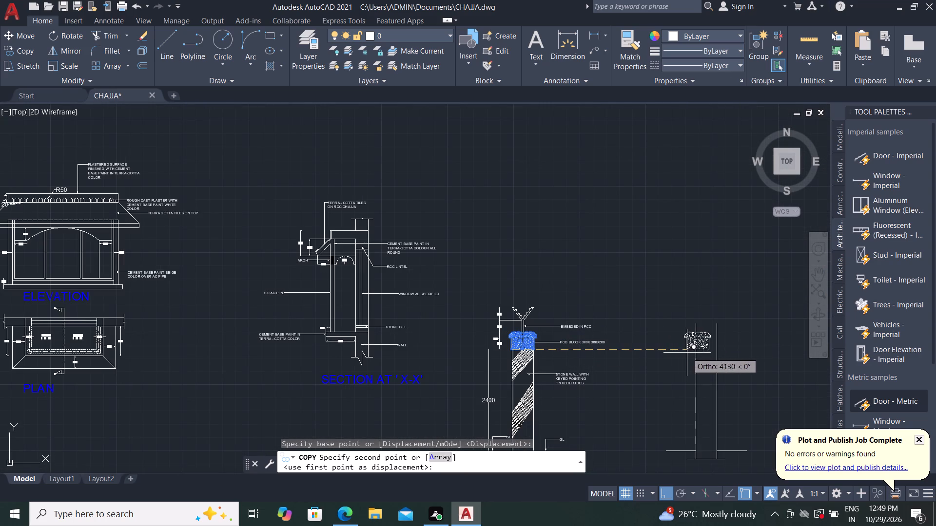
scroll(698, 350, "up", 4)
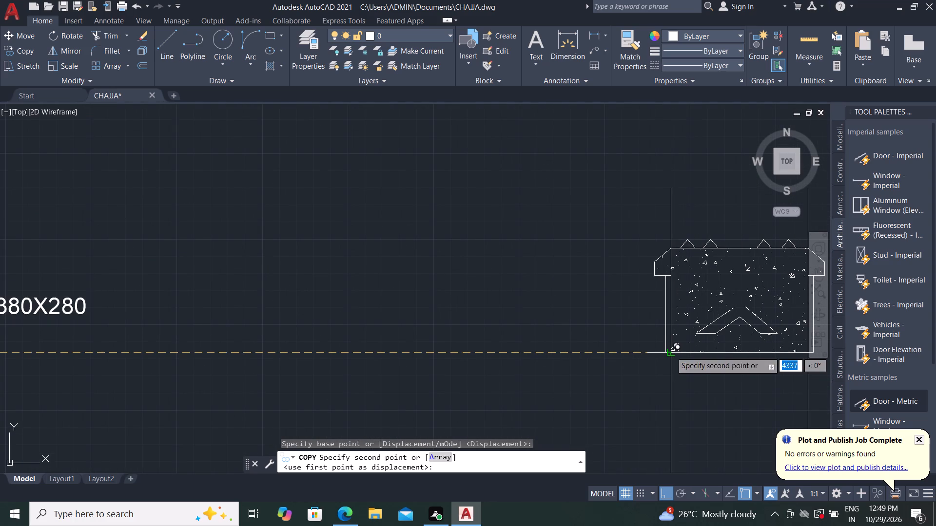
left_click(671, 352)
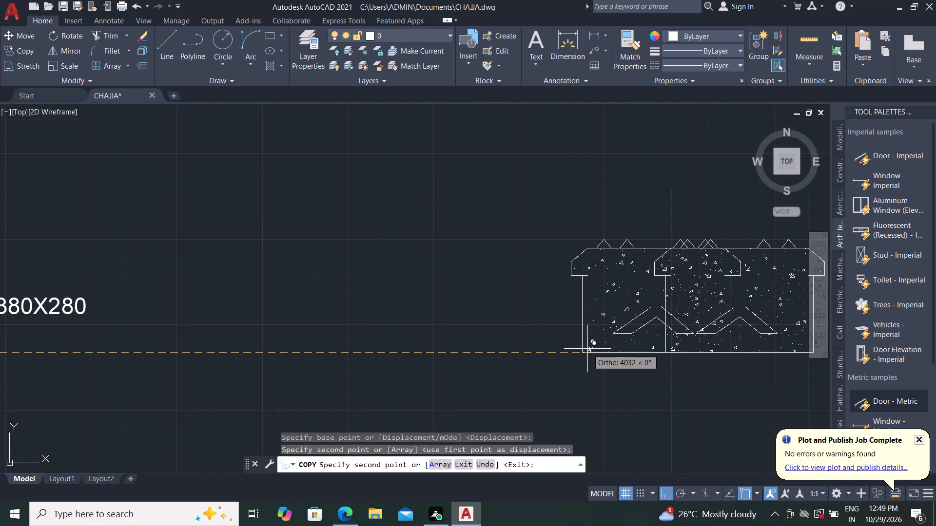
key("Escape")
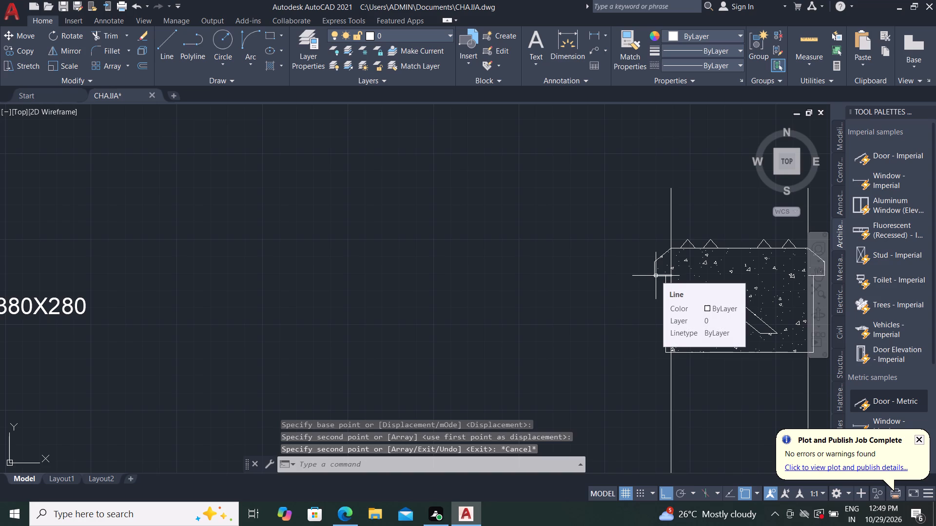
Trim both second-wall edge lines where they project above the copied PCC block and run through its top cap.
type("TR")
key("space")
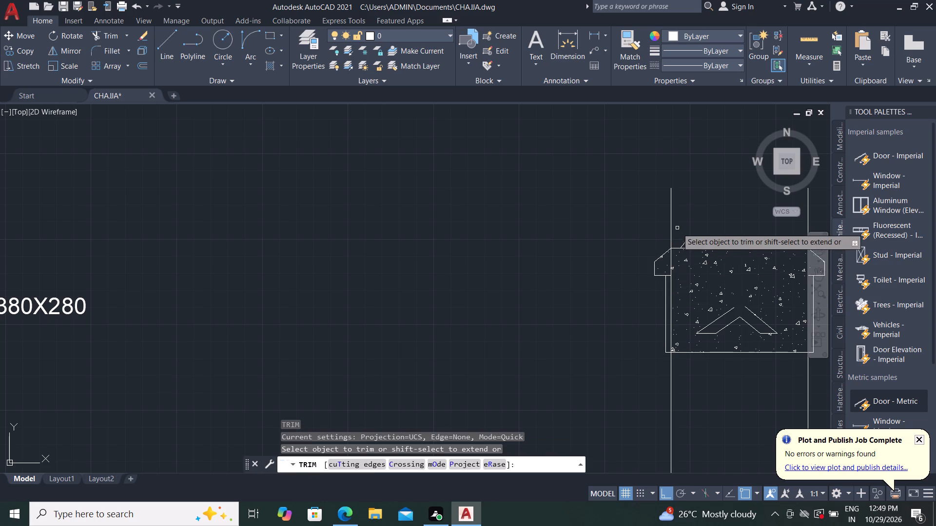
left_click(670, 225)
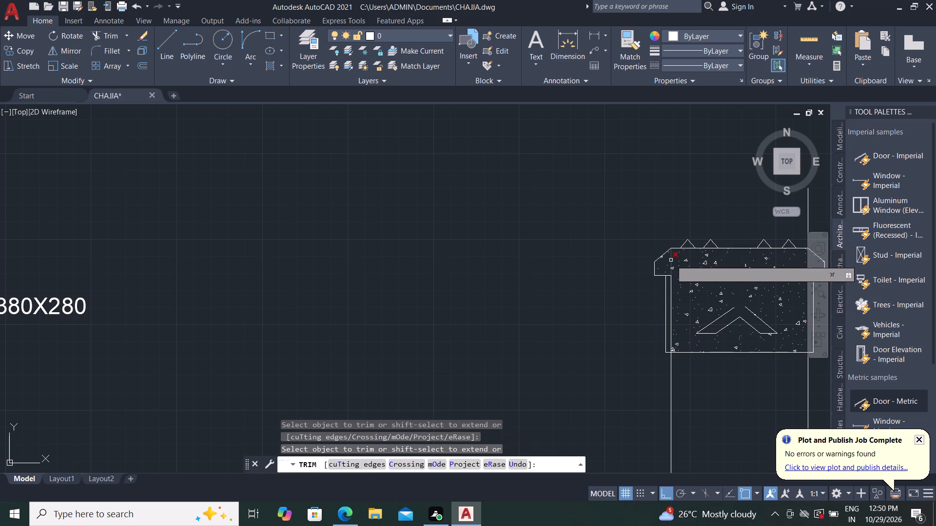
left_click(671, 260)
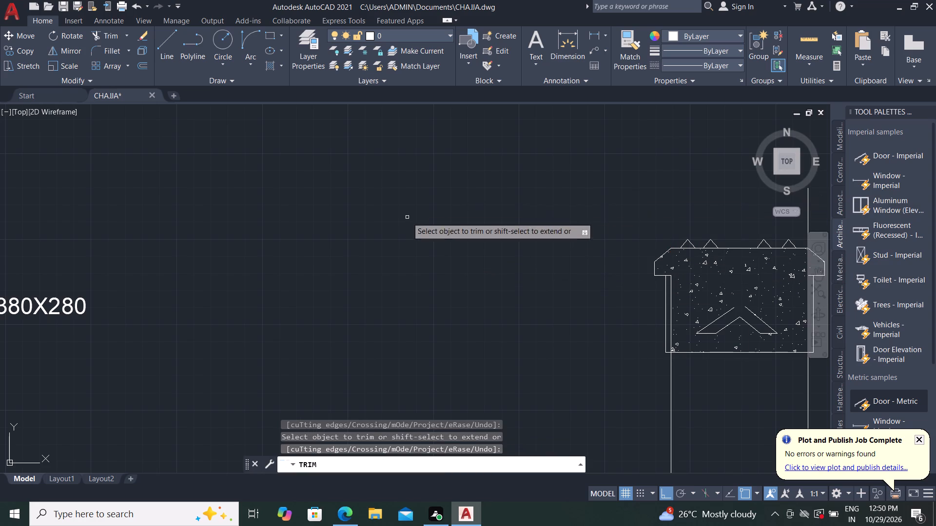
scroll(404, 220, "down", 2)
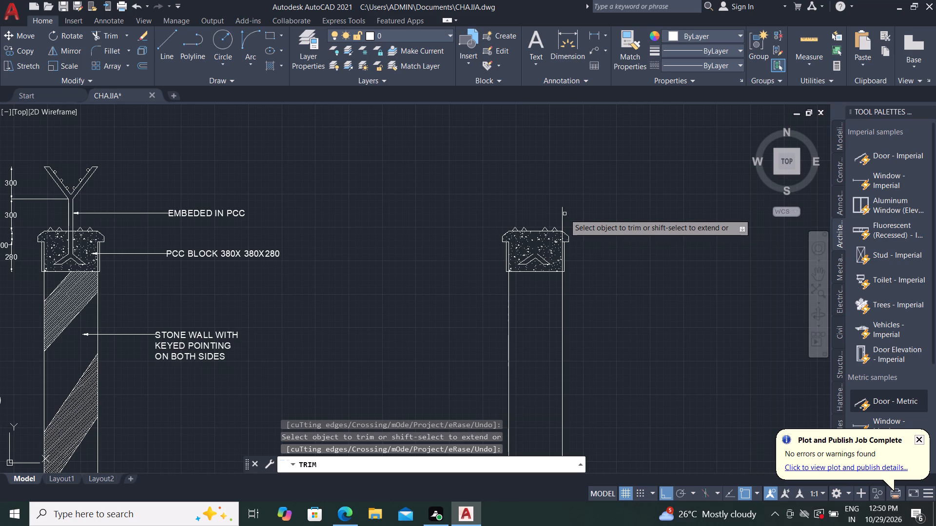
left_click(563, 214)
scroll(555, 248, "up", 3)
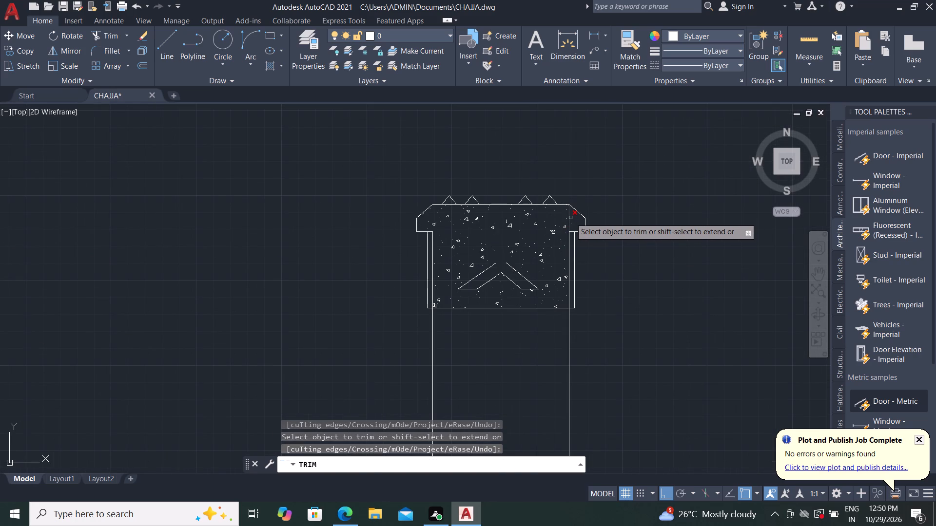
left_click(570, 218)
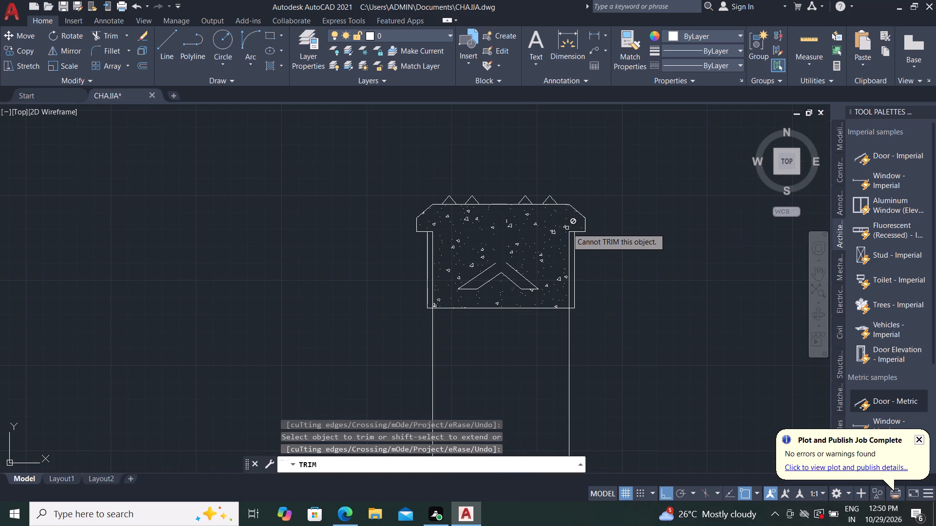
key("Escape")
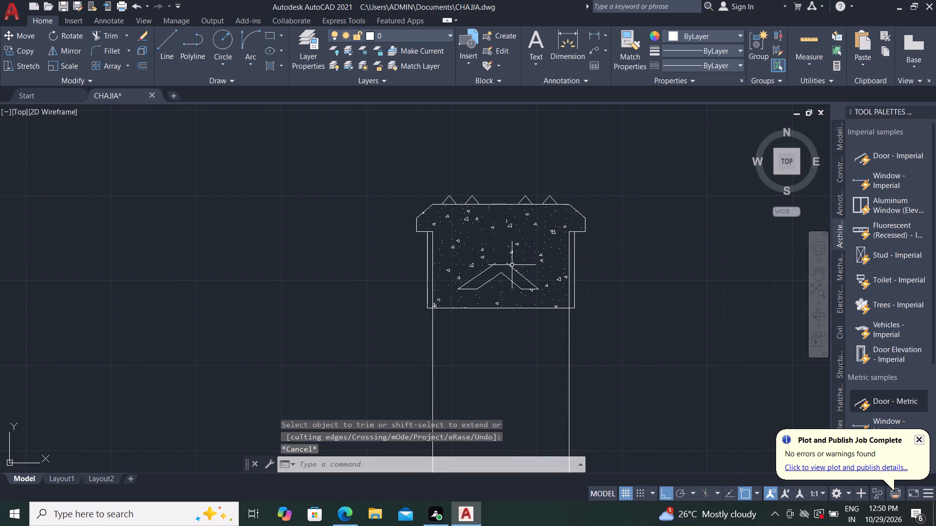
Draw two parallel vertical stem lines from the open ends of the bracket foot up through the top of the copied PCC block.
type("L")
key("space")
left_click(497, 263)
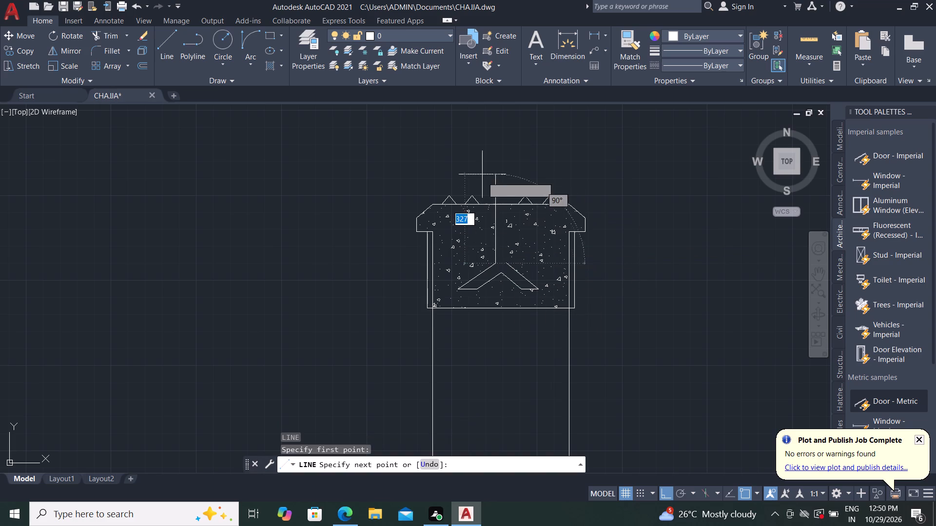
middle_click_drag(483, 149, 507, 213)
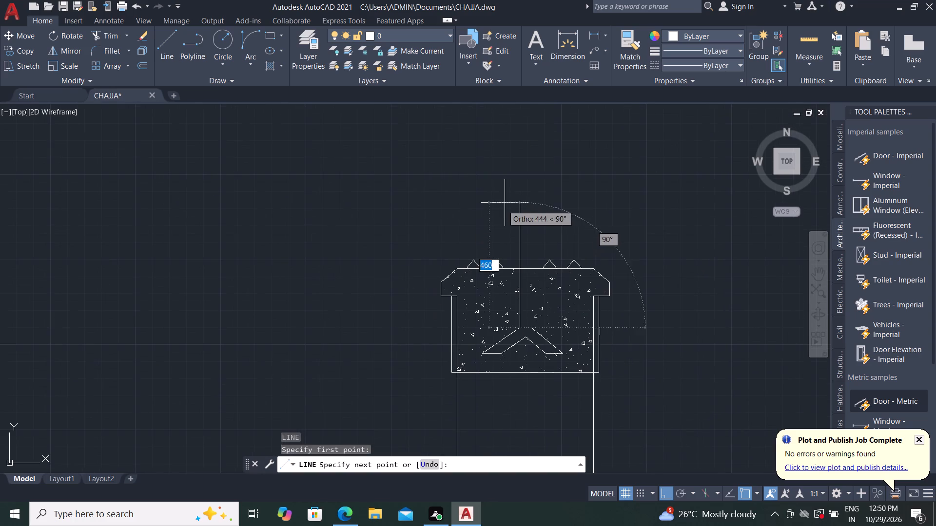
left_click(515, 189)
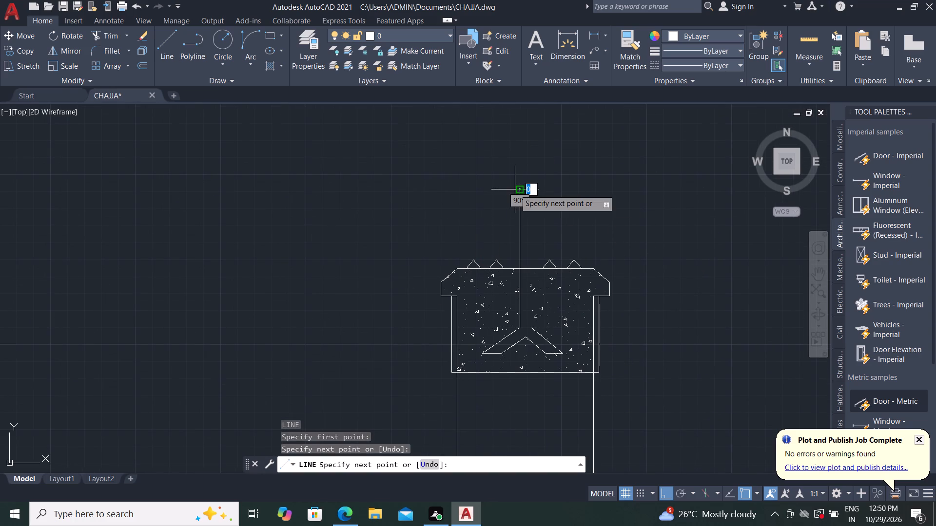
key("Escape")
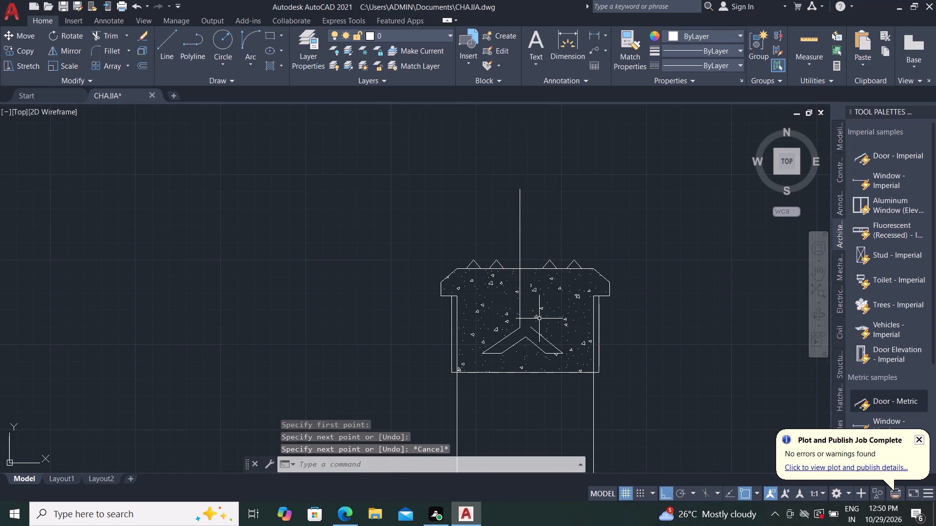
key("l")
key("space")
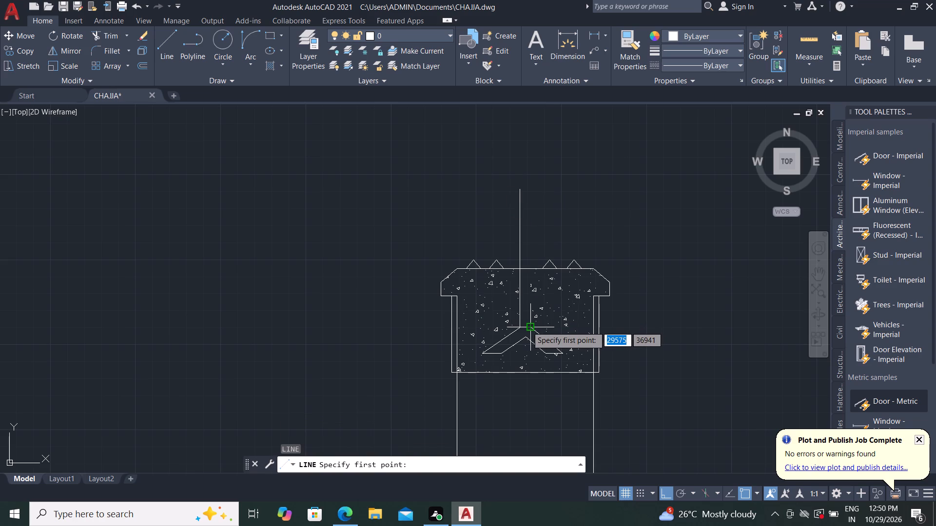
left_click(527, 326)
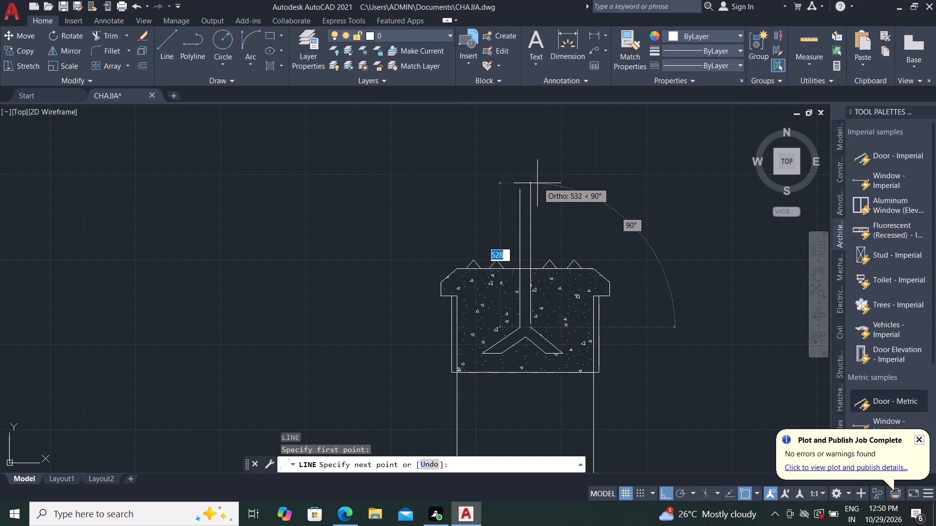
left_click(538, 176)
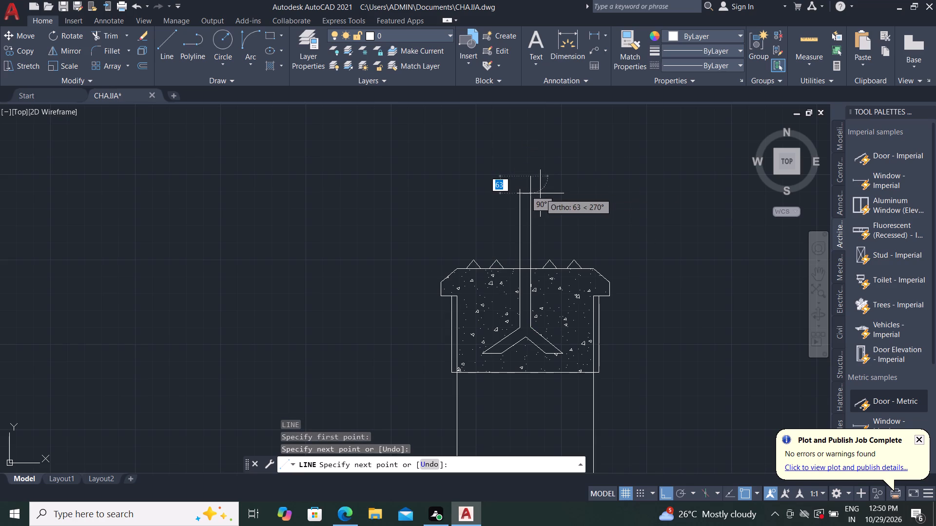
key("Escape")
With Ortho off, draw a bracket arm line about 510 long at about 137° from the top of the left stem line.
scroll(535, 205, "down", 1)
key("l")
key("space")
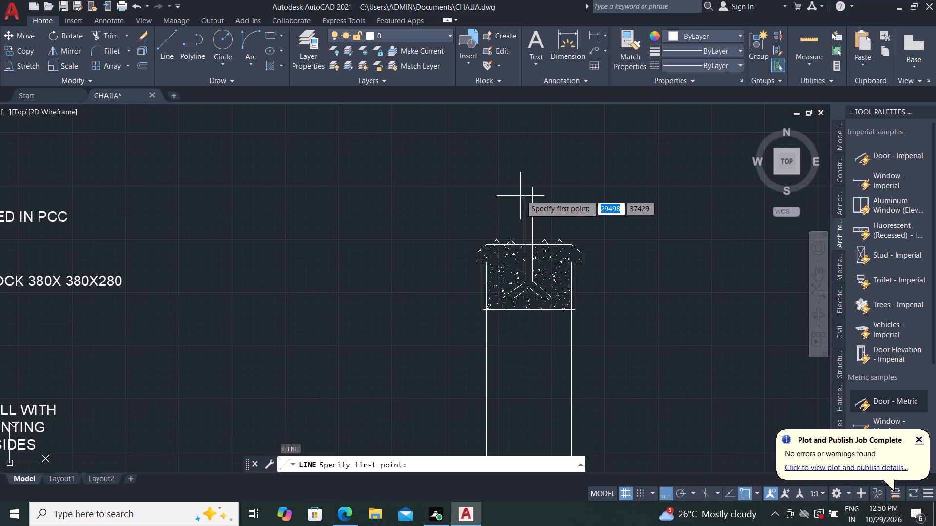
left_click(525, 195)
scroll(466, 157, "down", 1)
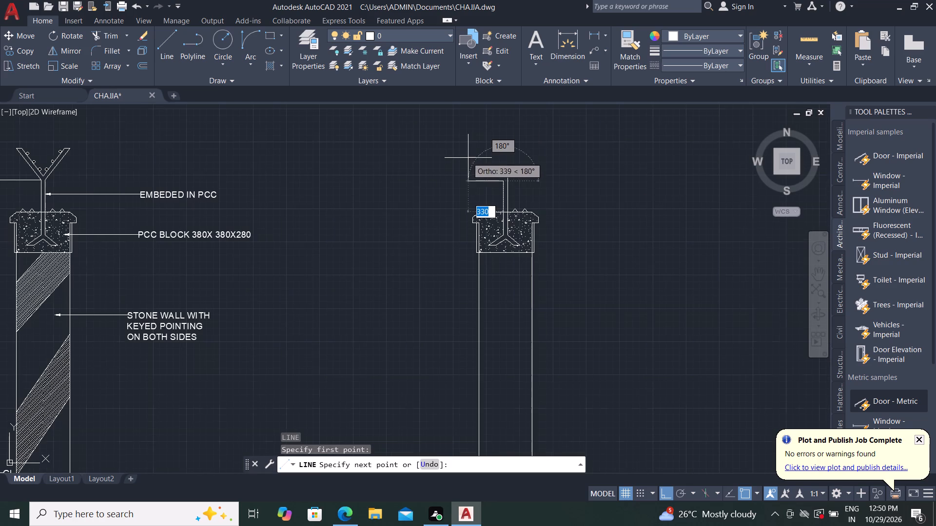
key("F8")
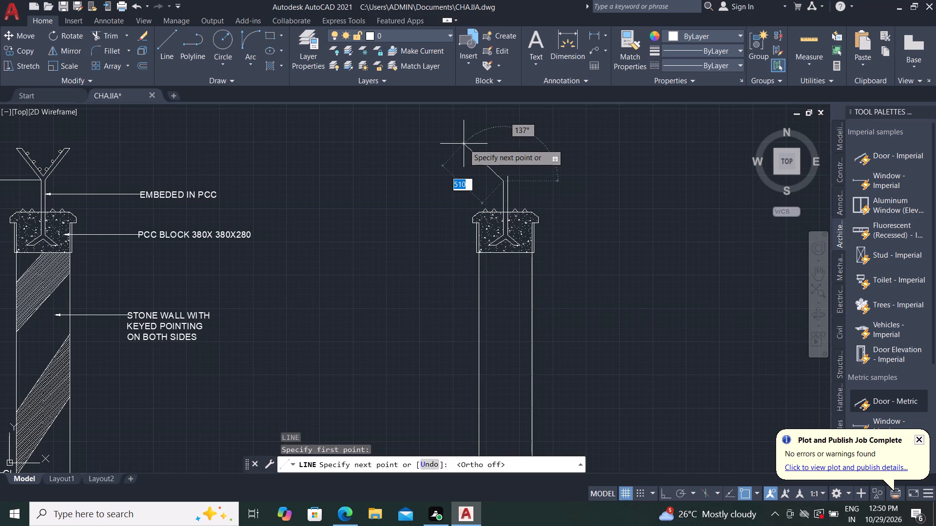
left_click(464, 144)
key("Escape")
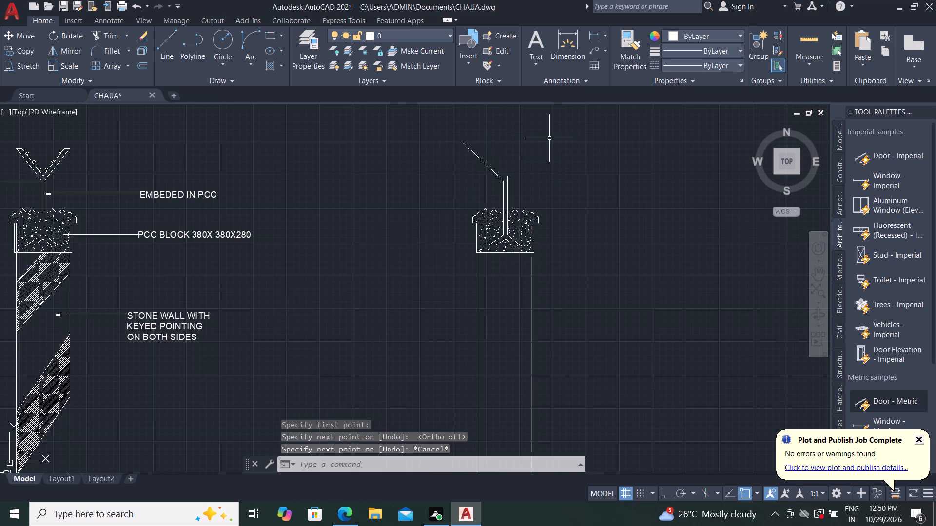
Offset the sloping bracket arm line by 40 toward its upper side.
type("O")
key("space")
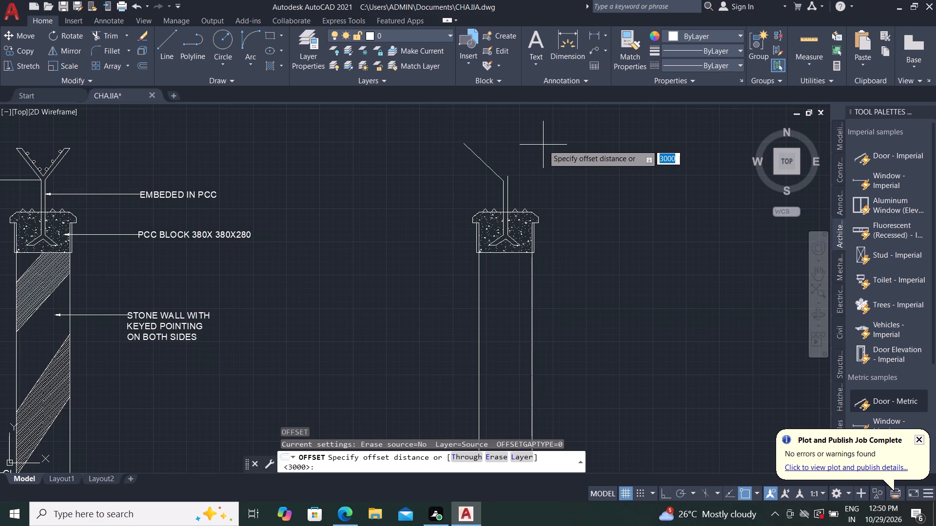
key("4")
key("0")
key("space")
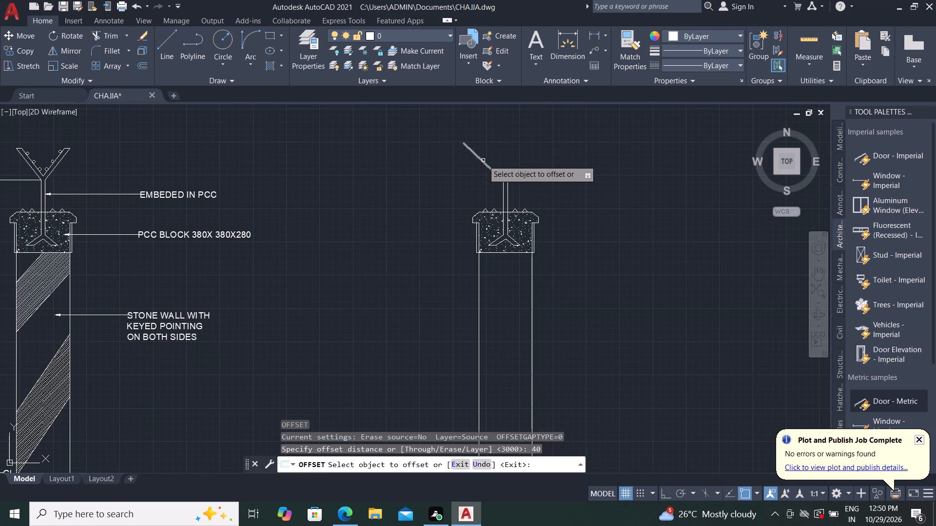
left_click(484, 160)
left_click(507, 151)
scroll(507, 170, "up", 2)
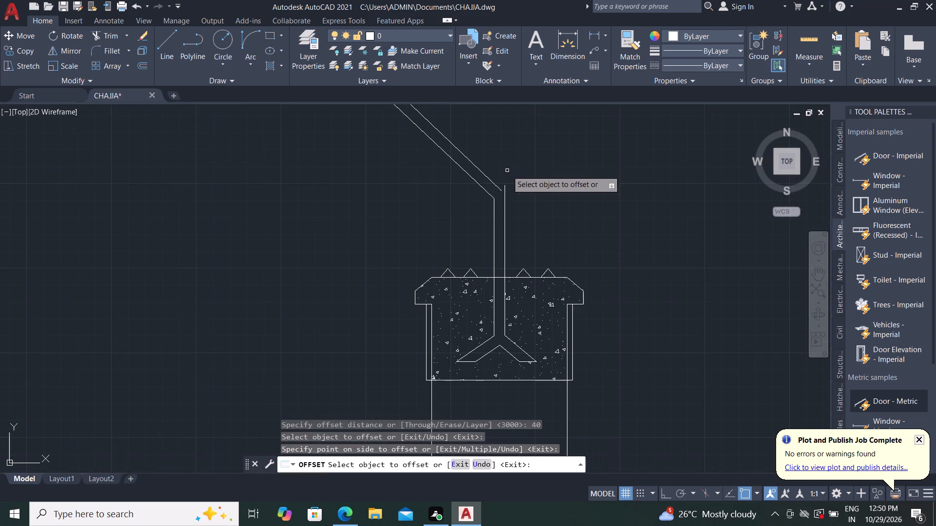
key("Escape")
Extend the offset arm line to the right stem line and trim the stem's excess above their junction.
type("EX")
key("space")
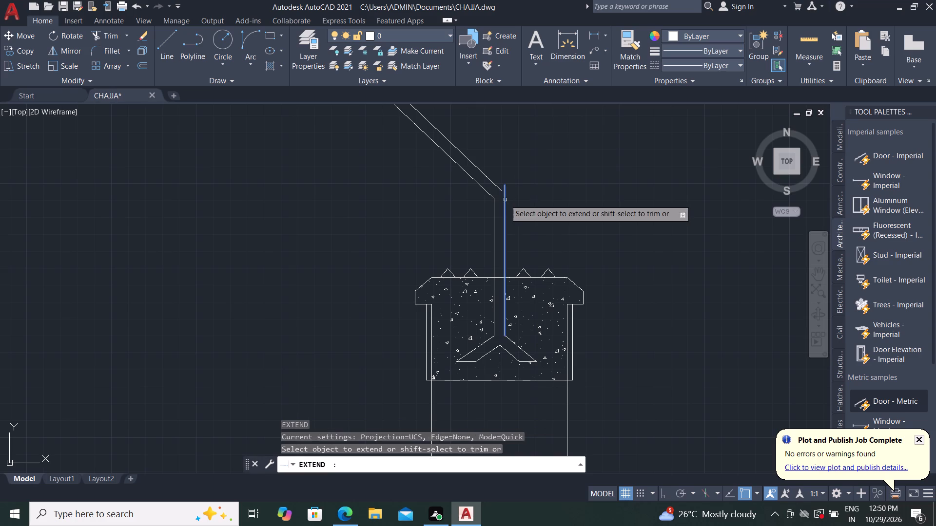
left_click(499, 188)
key("Escape")
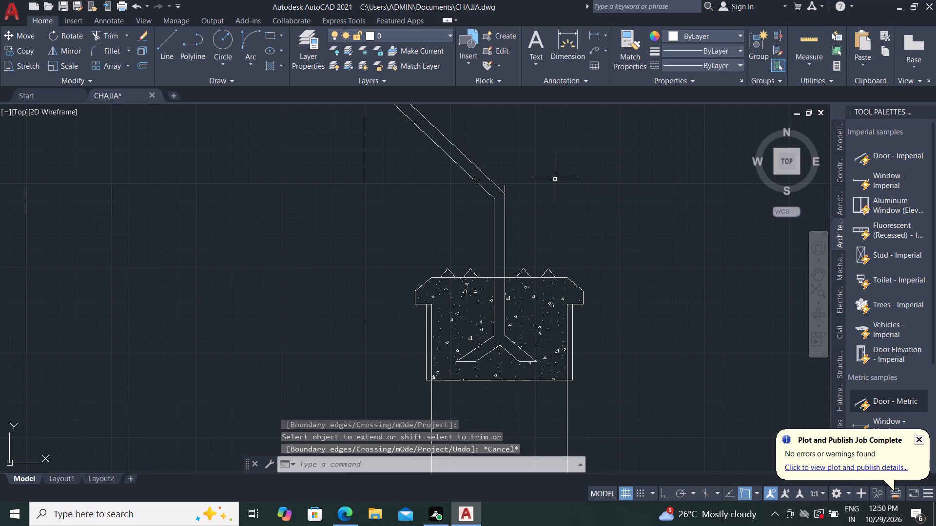
key("t")
key("r")
key("space")
scroll(514, 199, "up", 3)
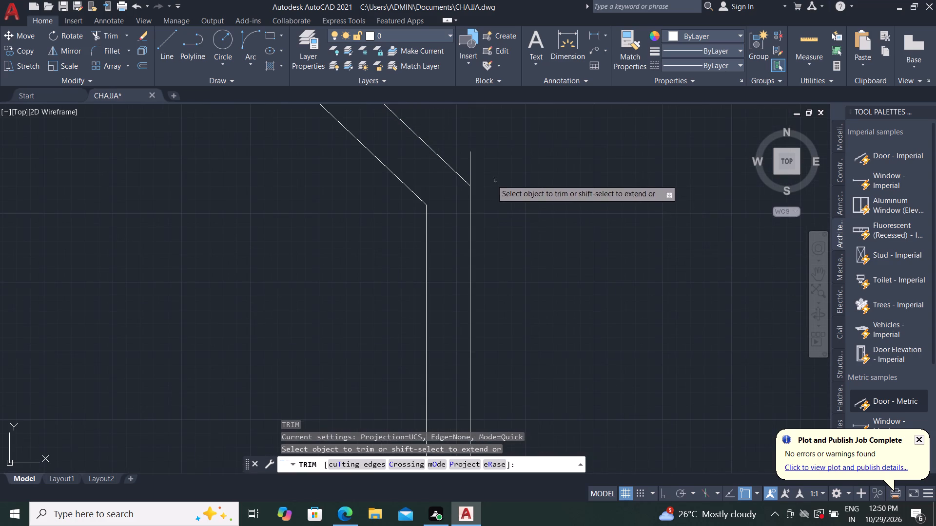
left_click(468, 156)
key("Escape")
scroll(522, 228, "down", 2)
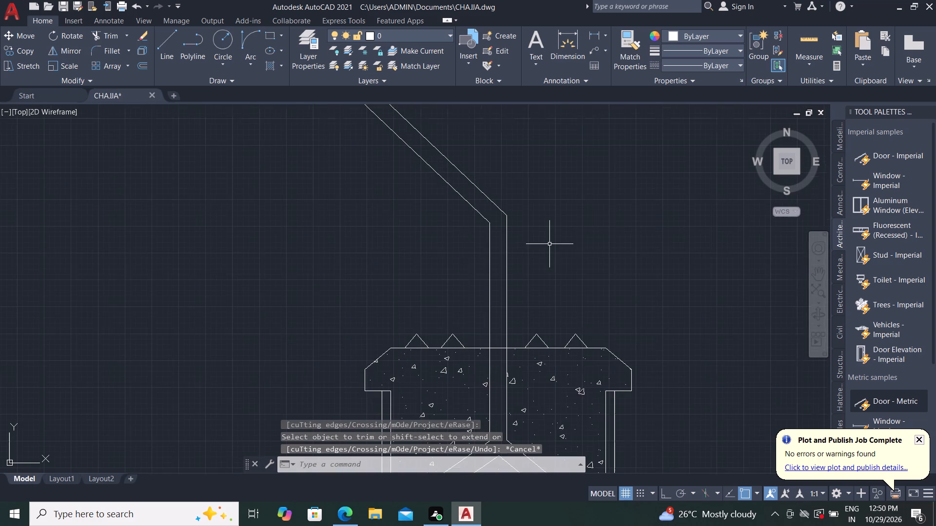
Close the free end of the sloping bracket arm with a short line joining its two edges.
scroll(550, 244, "down", 2)
type("L")
key("space")
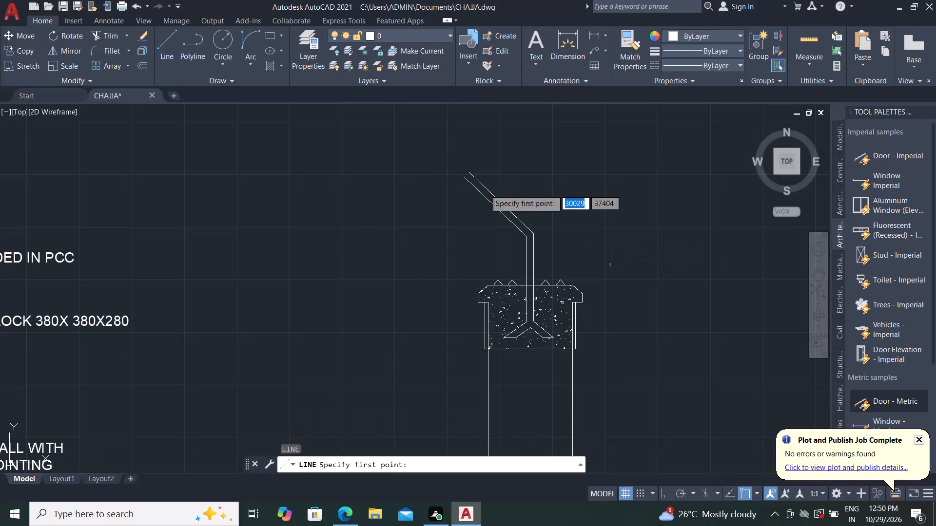
scroll(468, 169, "up", 2)
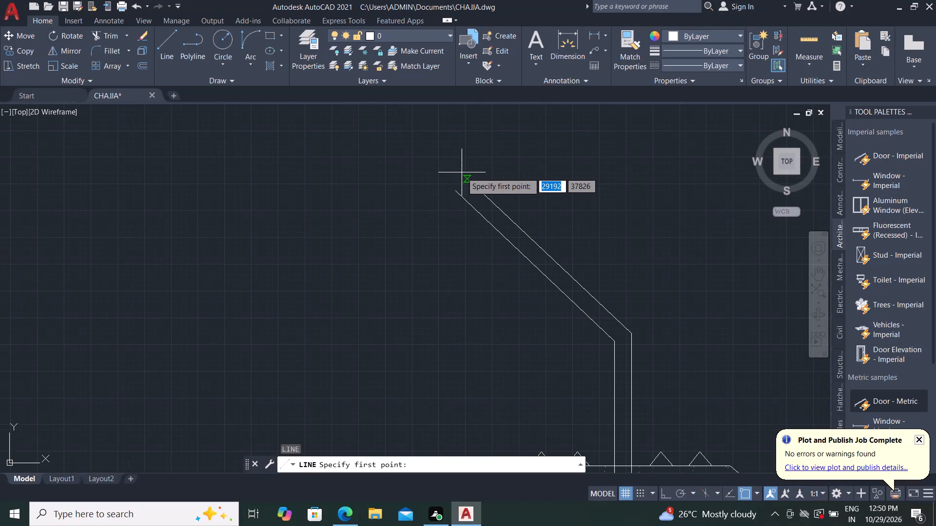
left_click(454, 190)
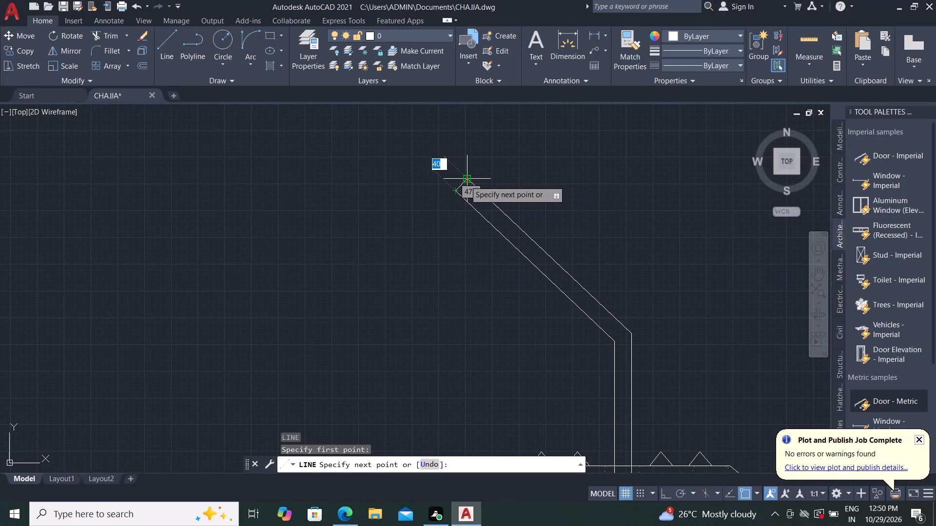
left_click(465, 181)
key("Escape")
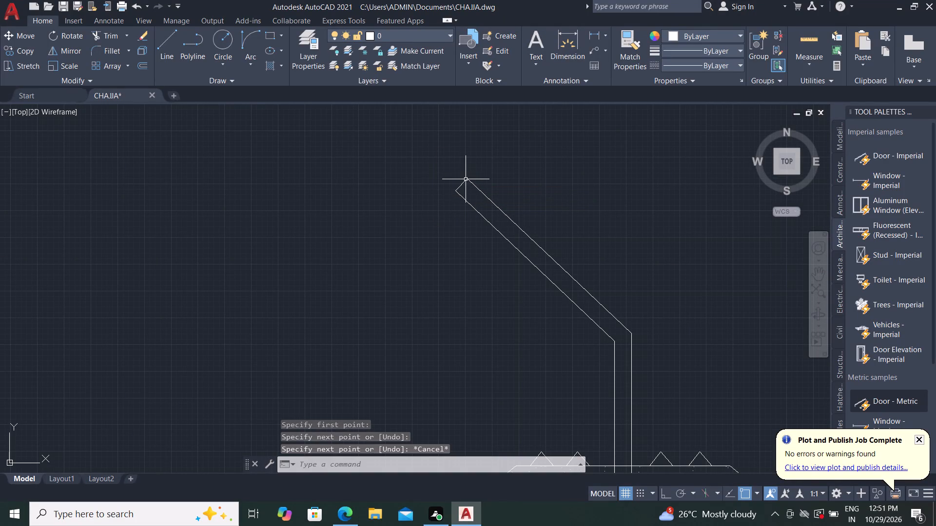
Draw a circle of radius about 12 centred on the arm's upper edge near its free end.
scroll(465, 179, "up", 3)
key("c")
key("space")
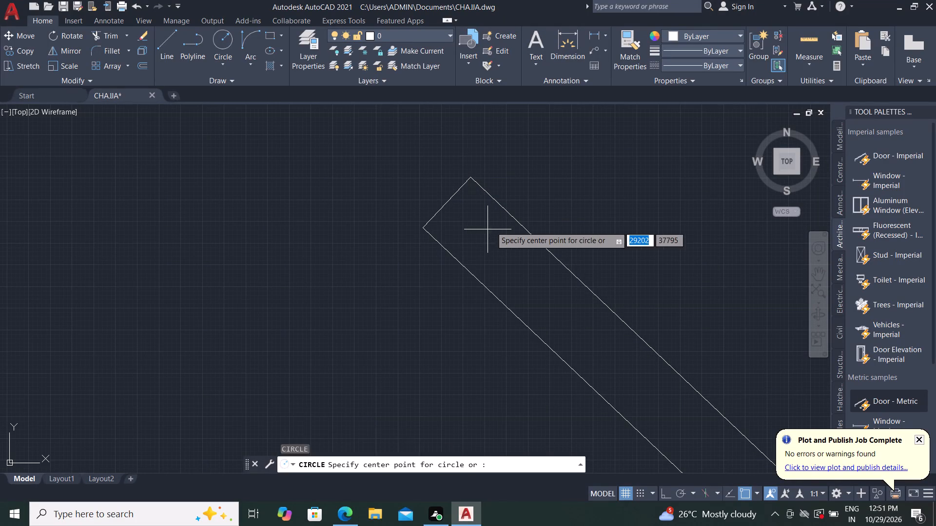
left_click(501, 210)
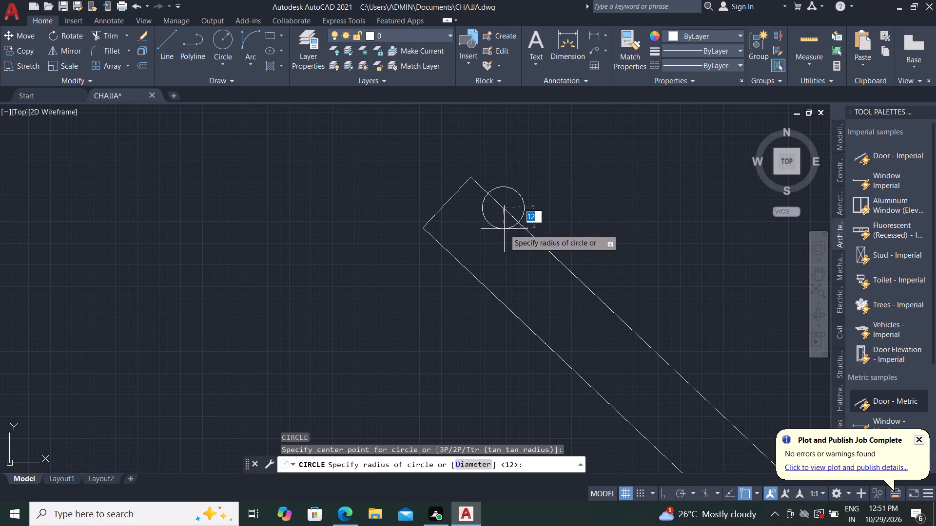
left_click(504, 229)
Move the circle inside the sloping bracket arm so it touches the arm's upper edge near the free end.
left_click(523, 204)
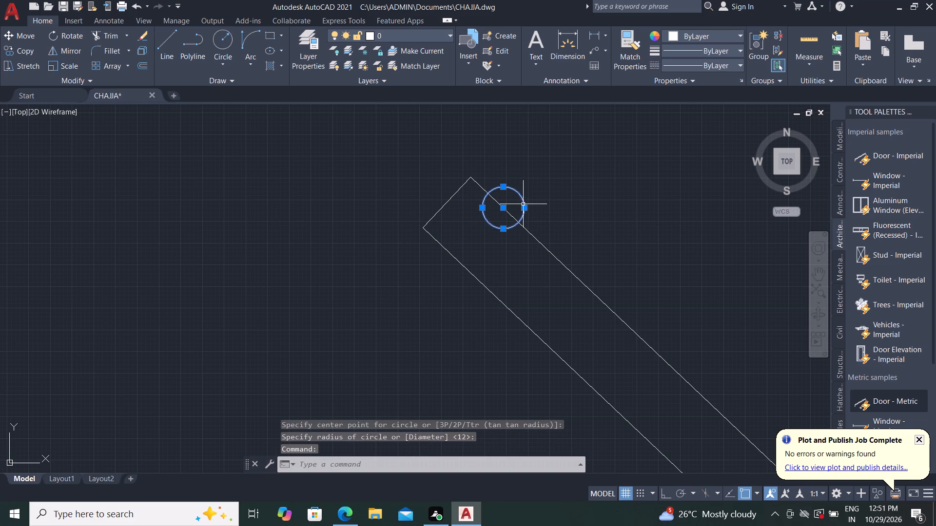
key("m")
key("space")
left_click(524, 200)
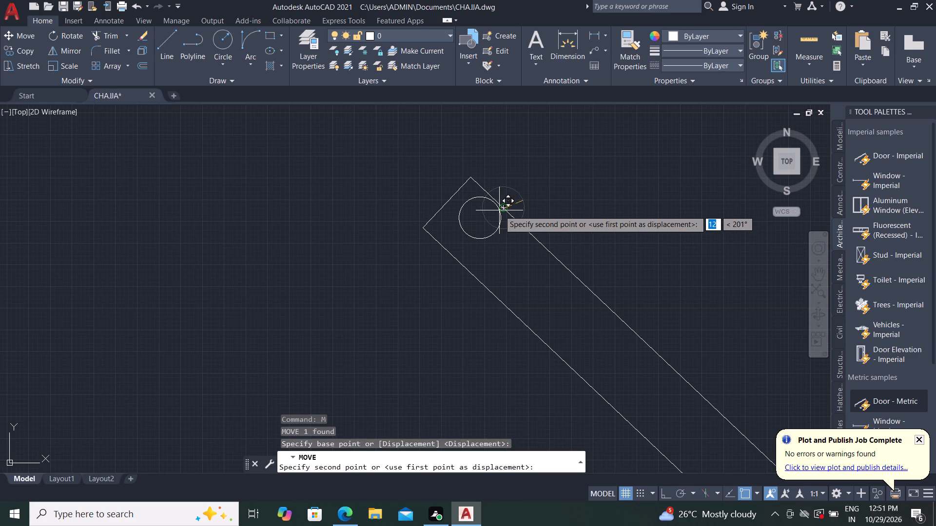
scroll(499, 210, "up", 2)
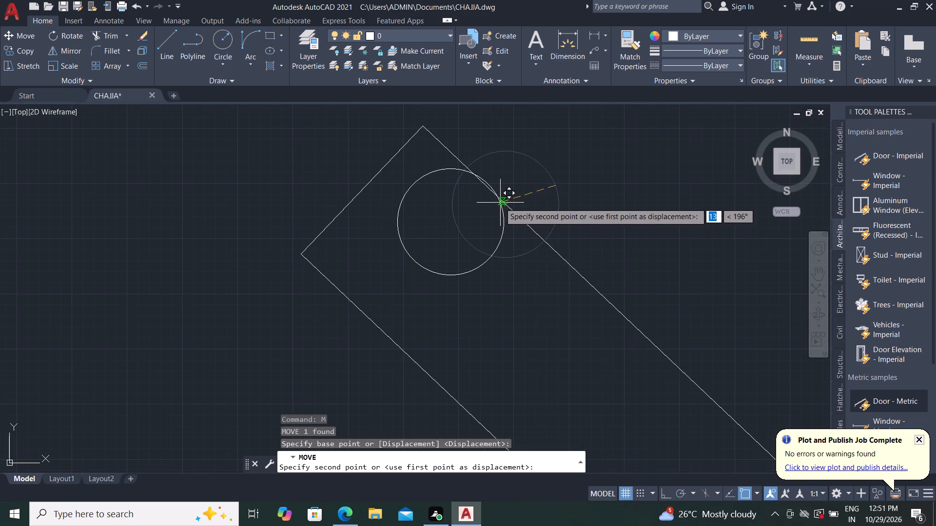
left_click(499, 207)
scroll(497, 191, "up", 2)
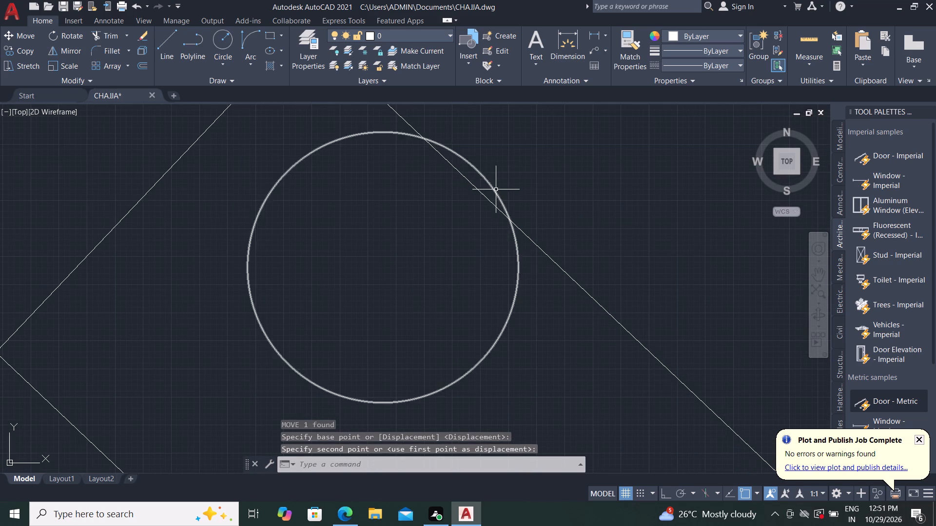
left_click(487, 179)
type("M")
key("space")
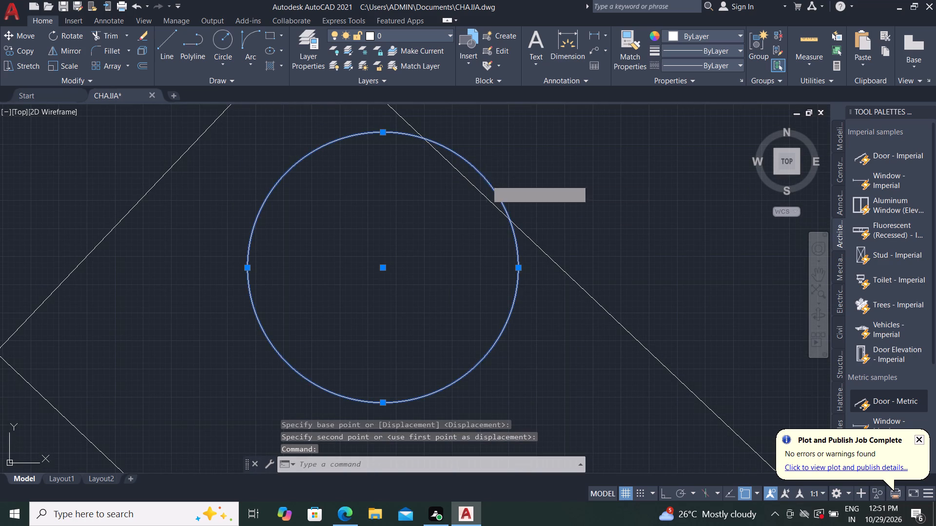
left_click(486, 174)
left_click(469, 182)
scroll(429, 178, "down", 1)
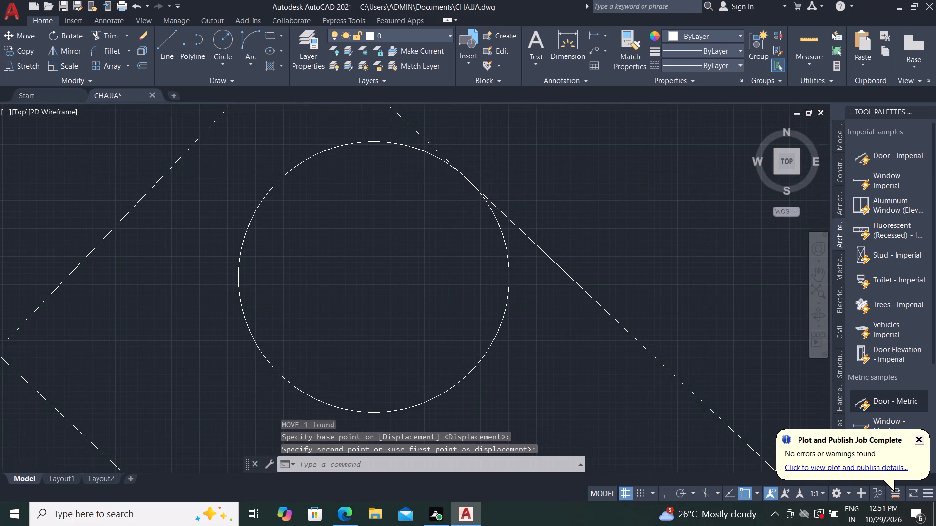
scroll(431, 185, "down", 4)
key("Escape")
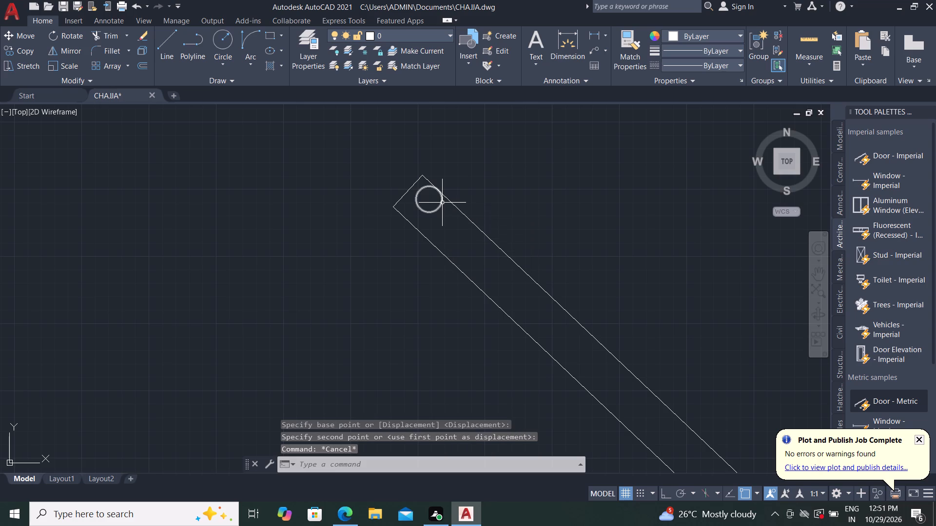
key("Escape")
Copy the circle along the sloping arm's upper edge to two points about 440 and 238 from the original.
key("c")
key("Escape")
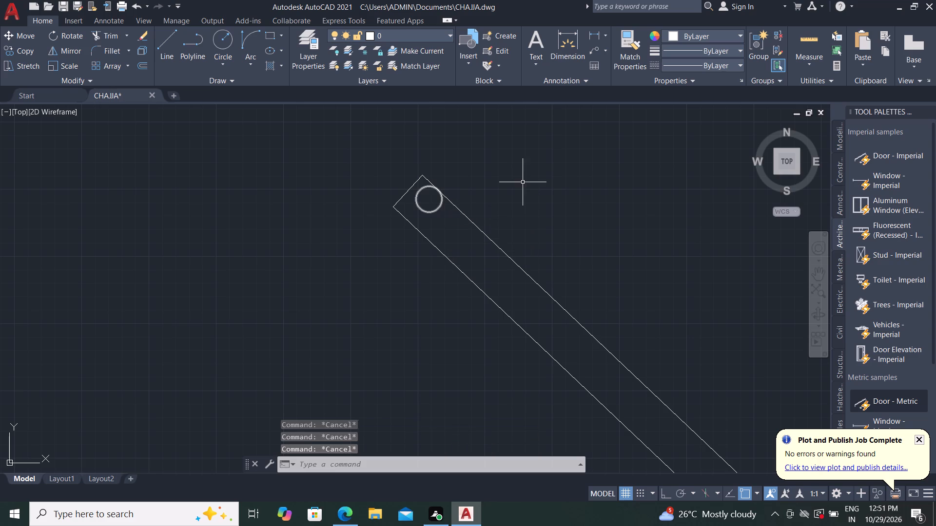
key("Escape")
key("c")
type("O")
key("space")
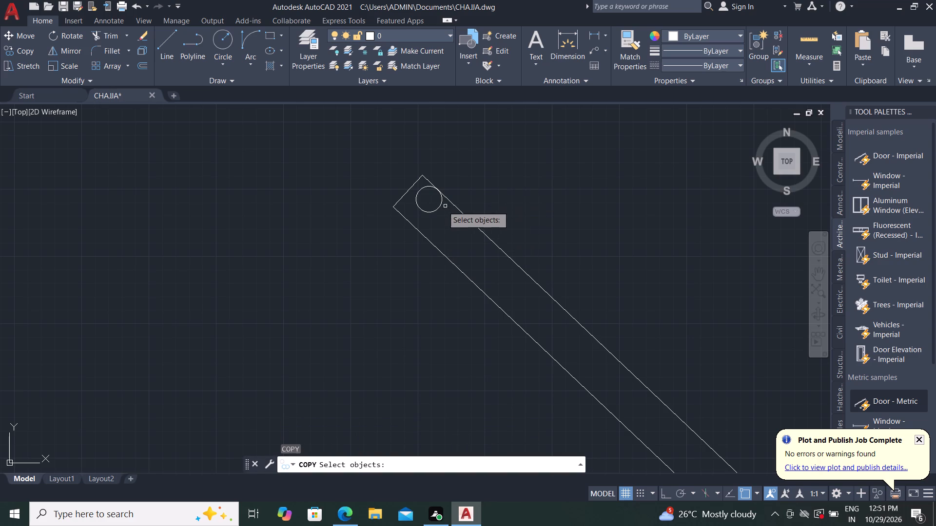
left_click(438, 209)
right_click(437, 207)
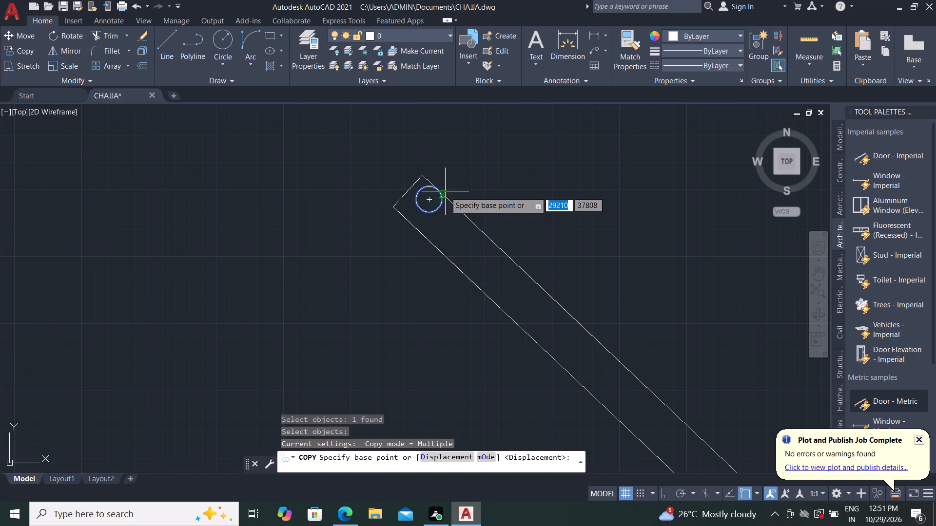
left_click(439, 191)
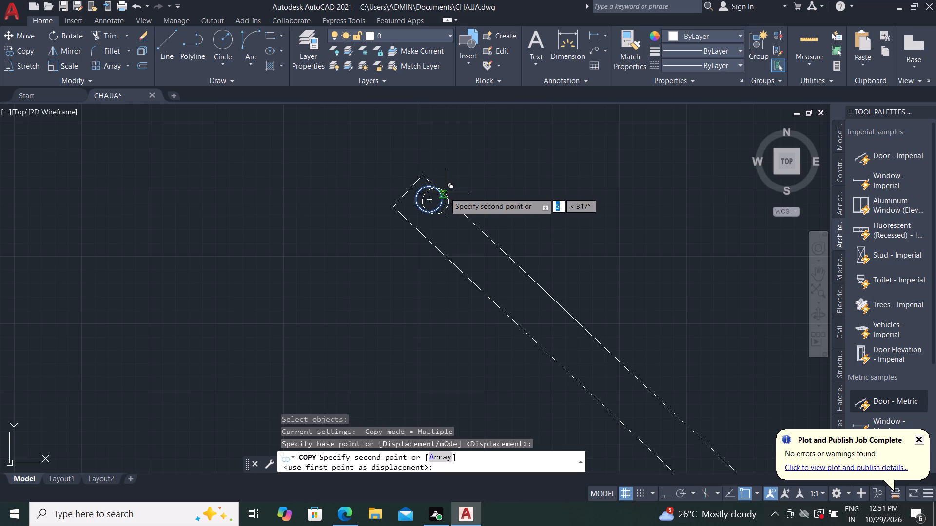
scroll(531, 268, "down", 1)
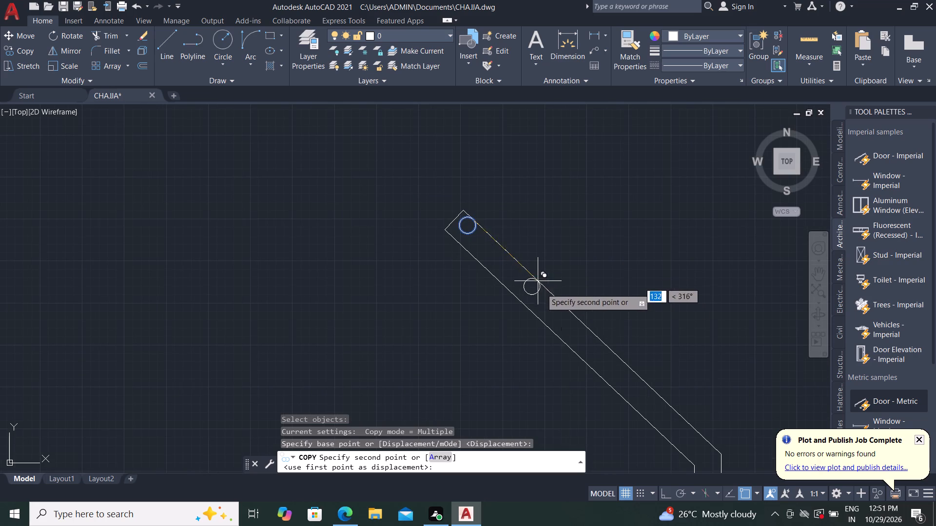
scroll(587, 357, "down", 1)
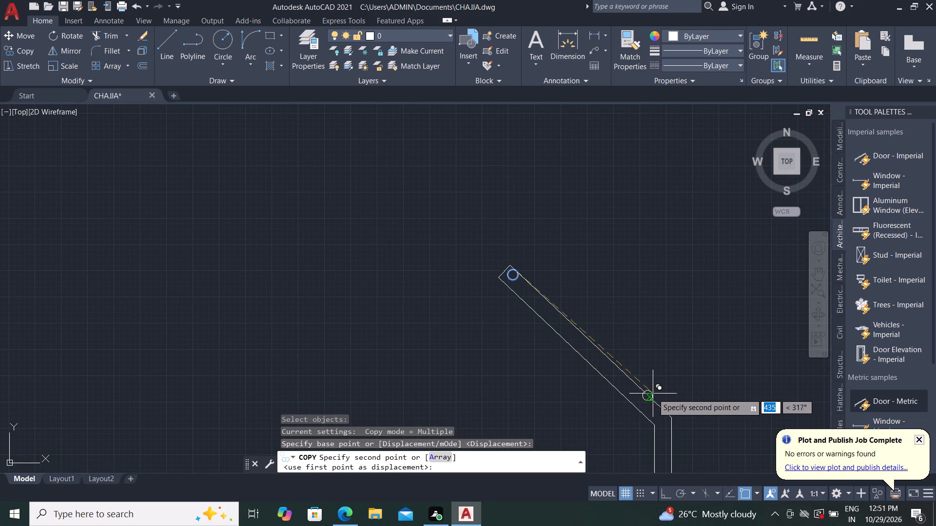
scroll(650, 397, "up", 2)
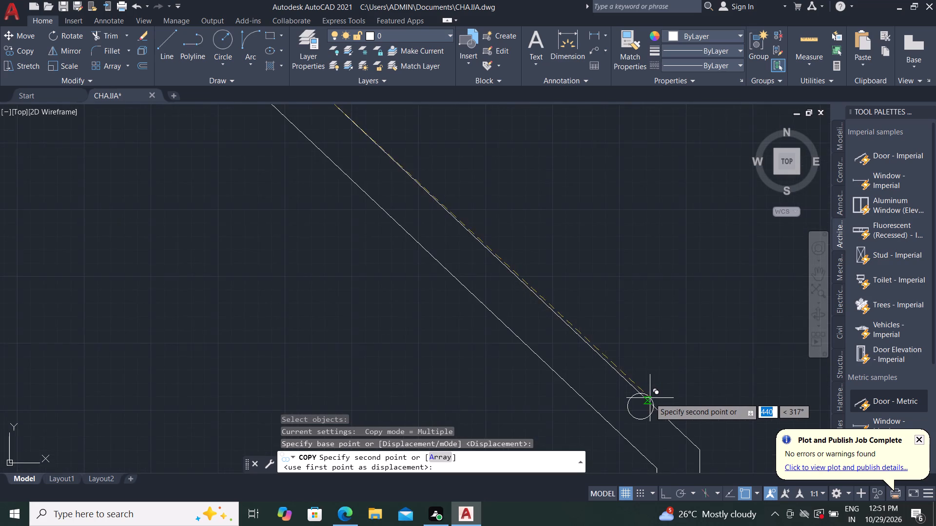
scroll(650, 398, "up", 2)
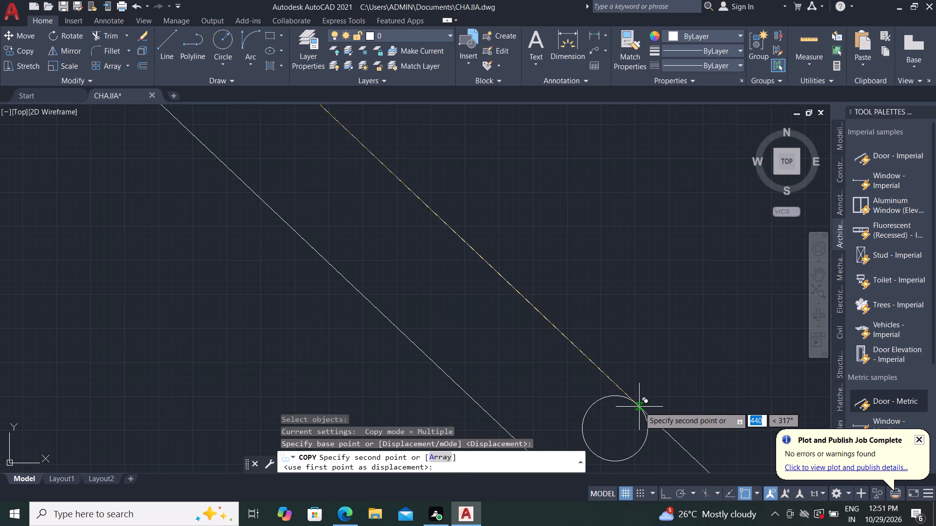
left_click(639, 407)
scroll(586, 328, "down", 1)
scroll(528, 255, "down", 2)
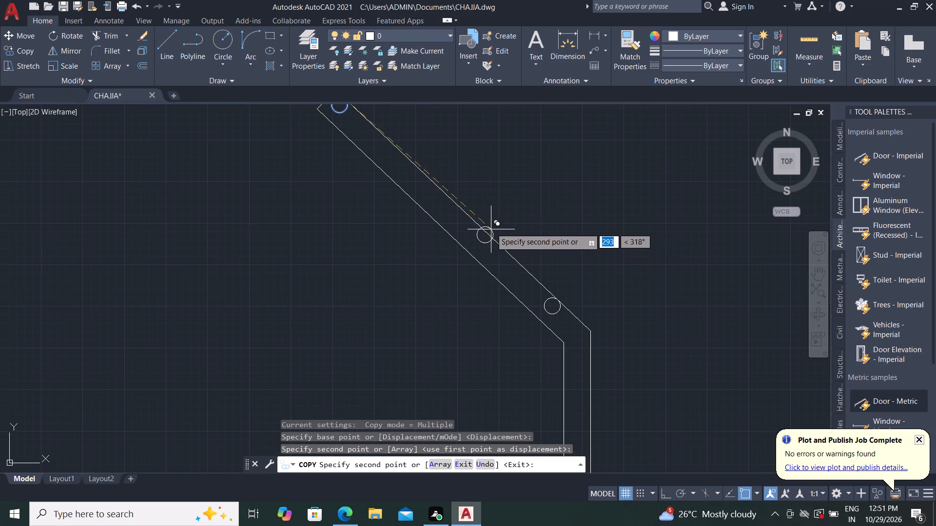
scroll(458, 207, "up", 2)
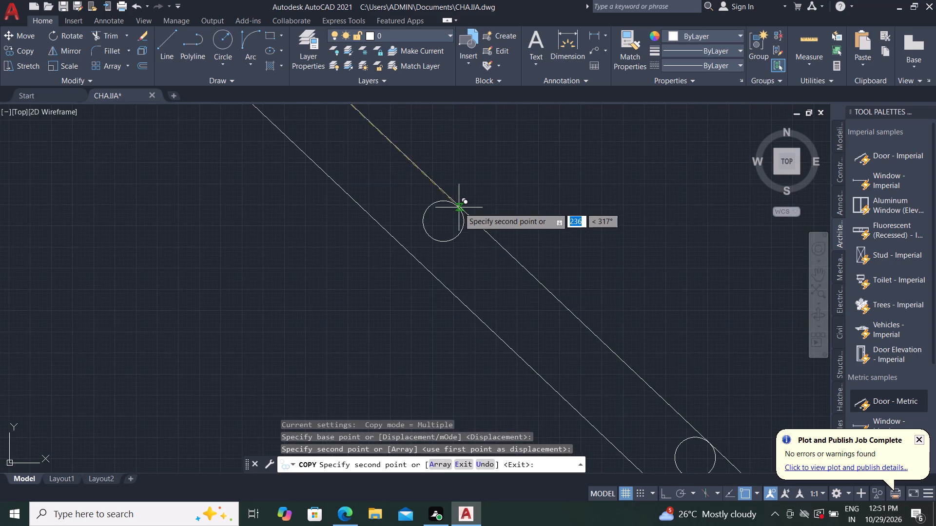
scroll(460, 207, "up", 2)
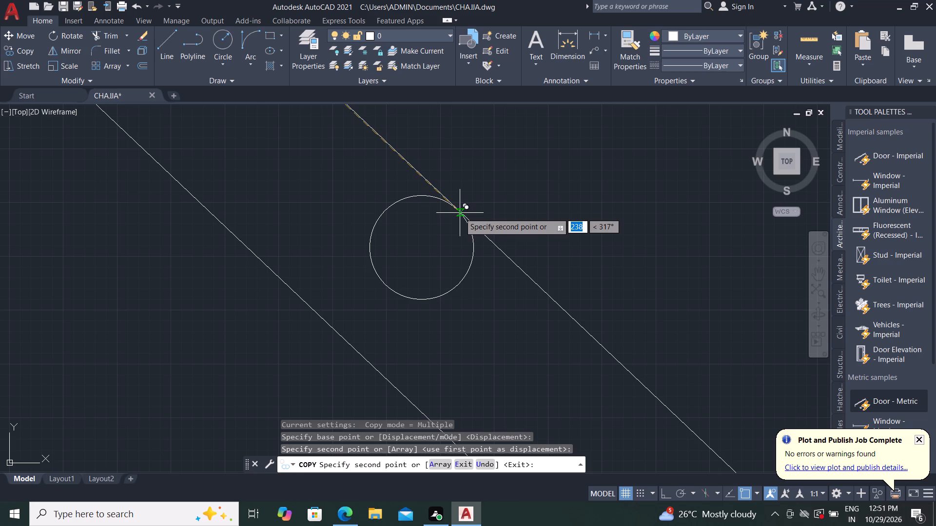
left_click(460, 213)
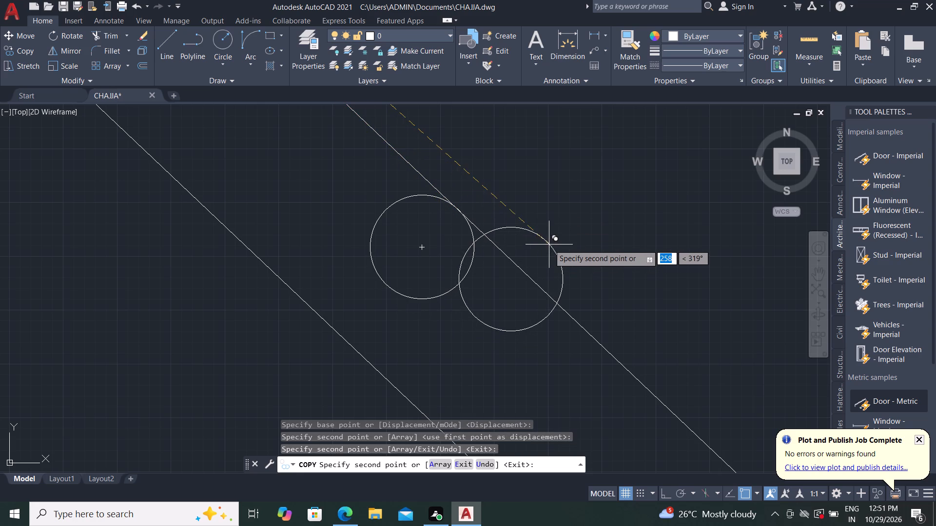
Place two more copies of the circle along the right line of the vertical stem, below the bend and above the PCC block.
scroll(551, 241, "down", 3)
scroll(571, 202, "down", 2)
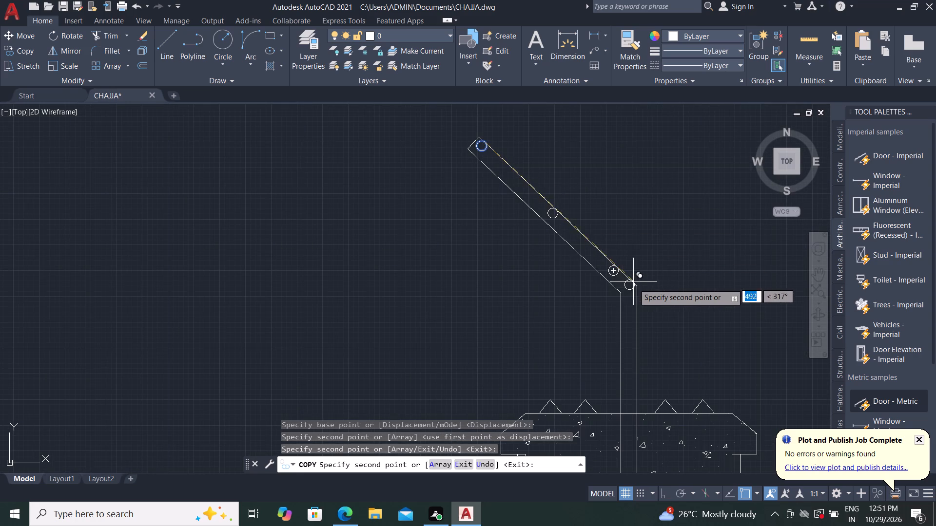
scroll(641, 321, "up", 1)
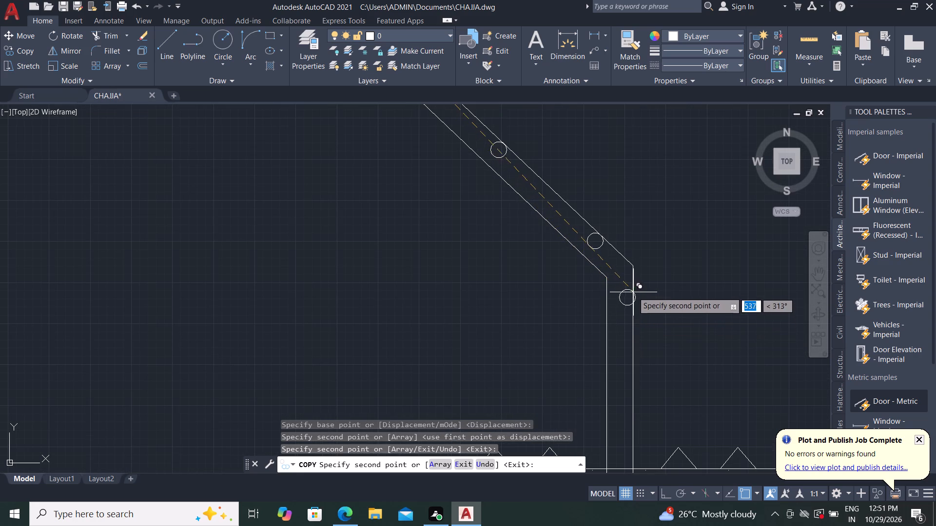
scroll(631, 289, "up", 2)
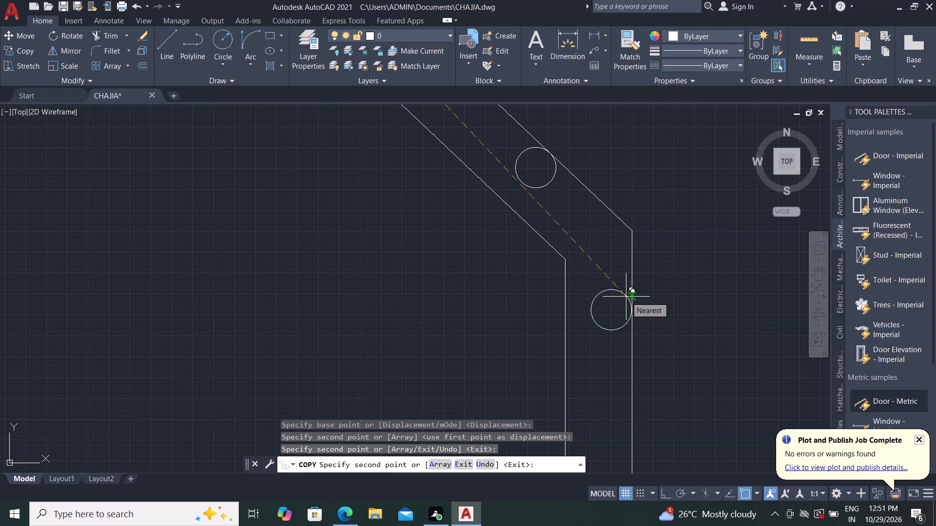
left_click(627, 297)
scroll(635, 248, "down", 1)
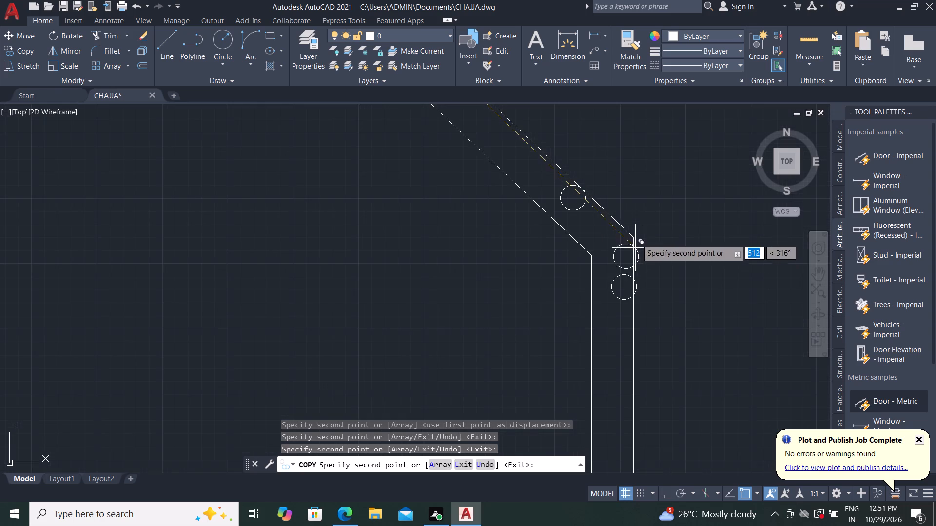
scroll(638, 233, "down", 1)
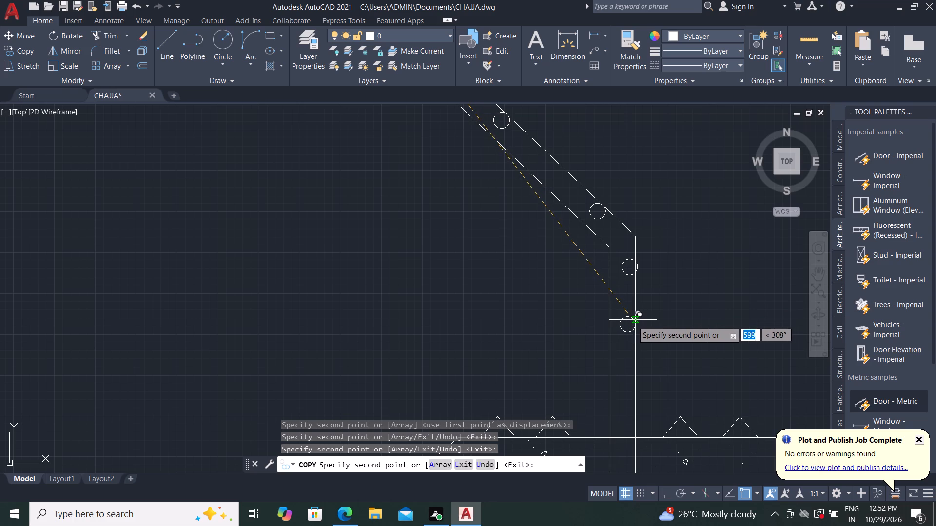
left_click(633, 322)
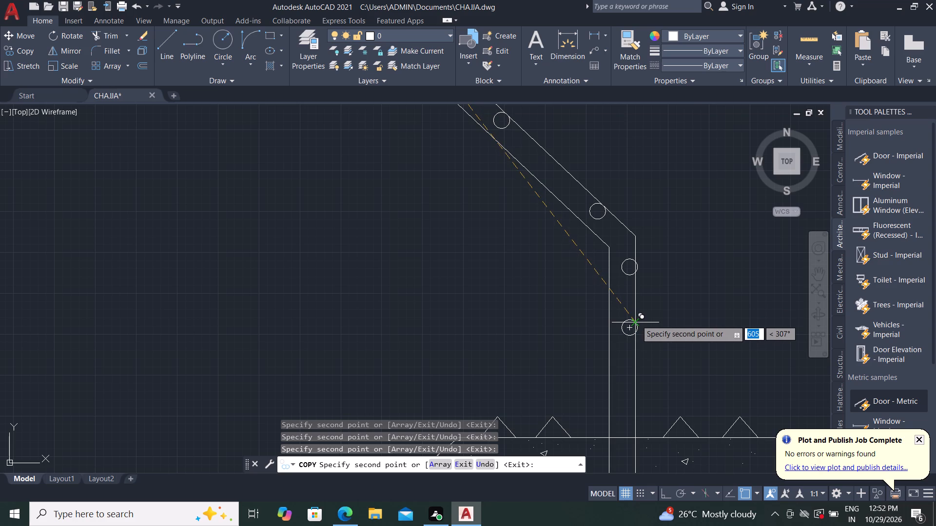
key("Escape")
Move the two stem circles sideways so each touches the stem's right line from inside.
scroll(636, 321, "up", 4)
left_click(631, 338)
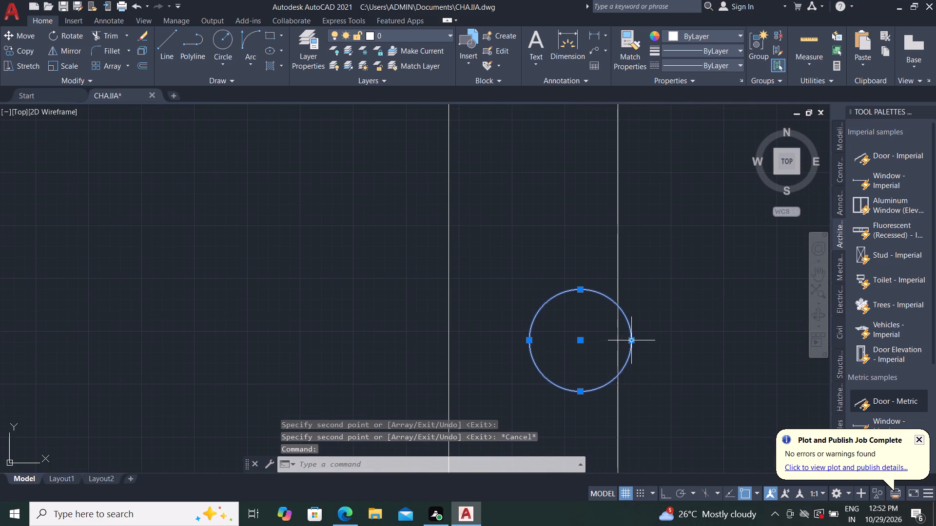
type("M")
key("space")
left_click(631, 338)
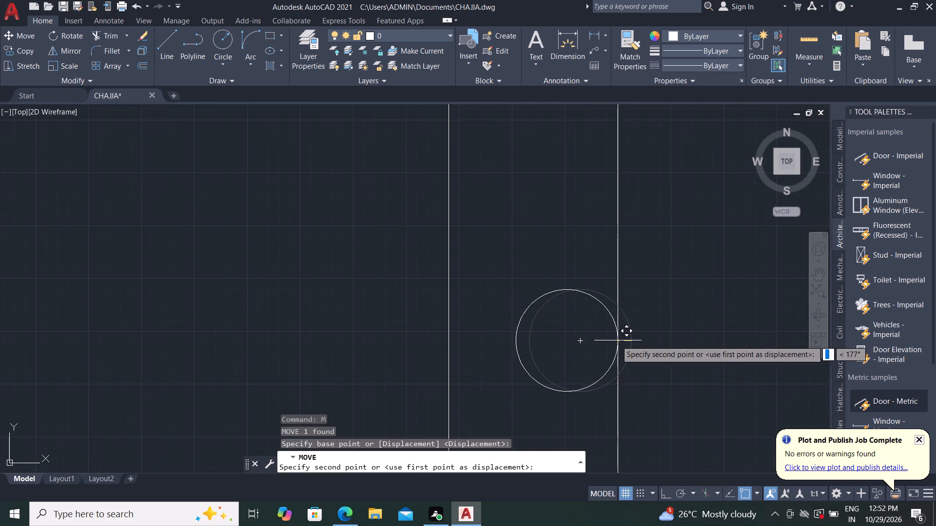
left_click(620, 341)
scroll(652, 366, "down", 2)
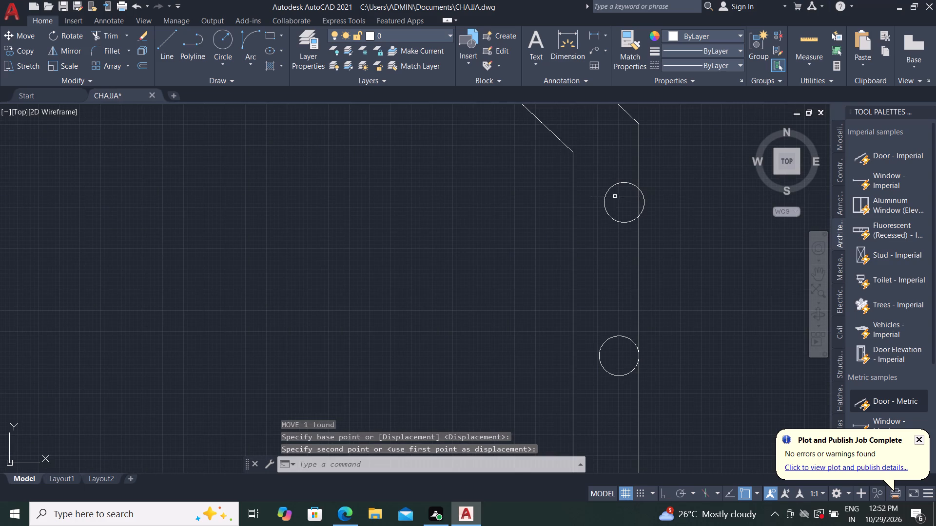
left_click(605, 193)
key("m")
key("space")
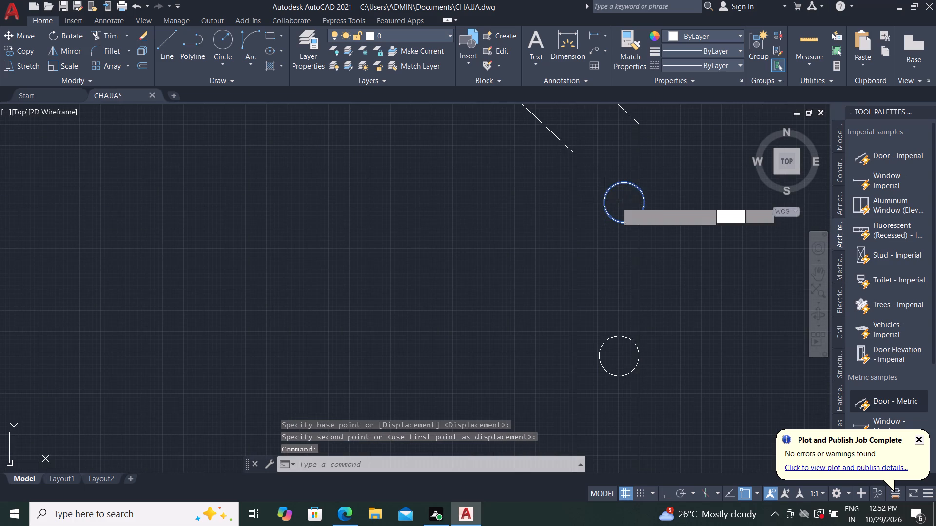
left_click(643, 203)
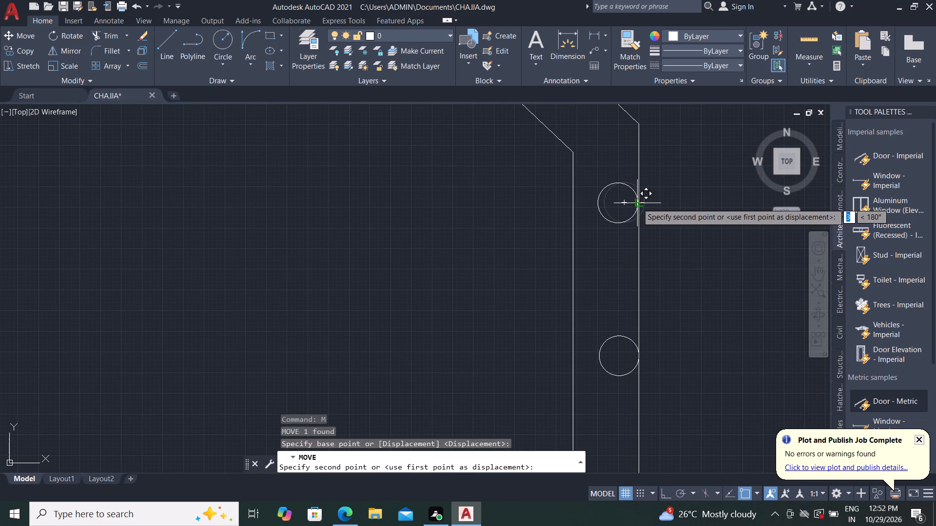
left_click(637, 203)
Start a multileader for annotating the second wall figure.
scroll(663, 295, "down", 2)
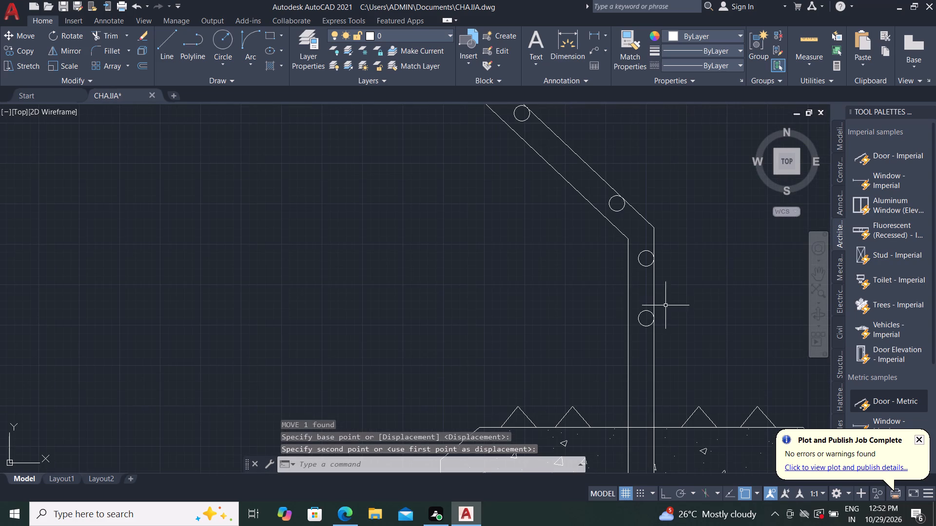
scroll(666, 312, "down", 2)
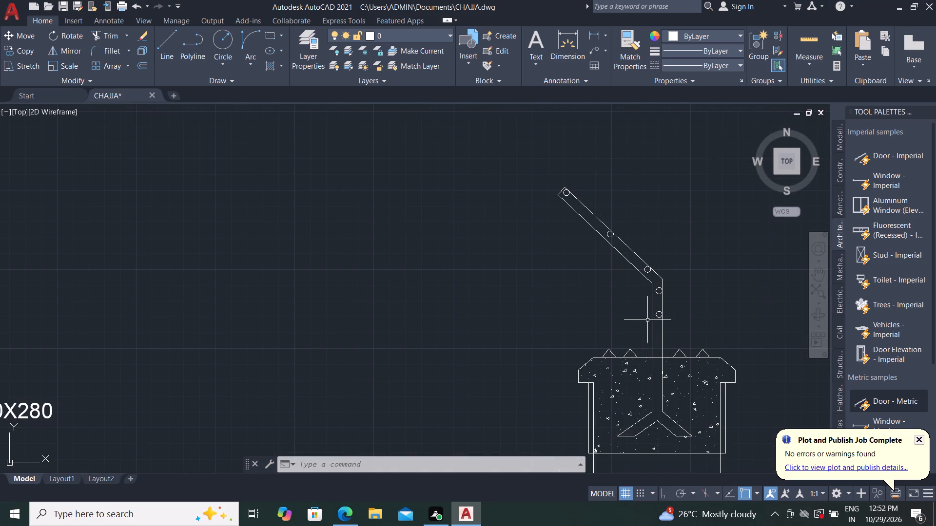
scroll(644, 305, "down", 2)
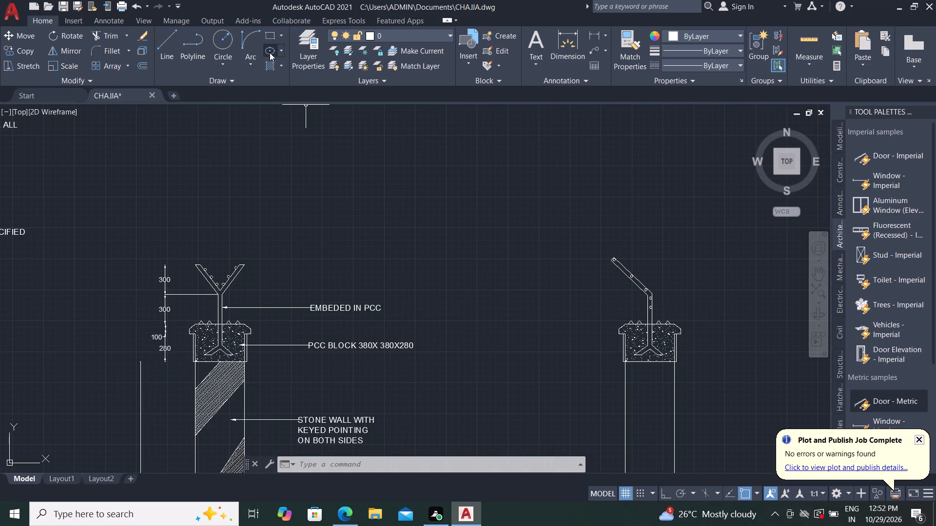
left_click(589, 50)
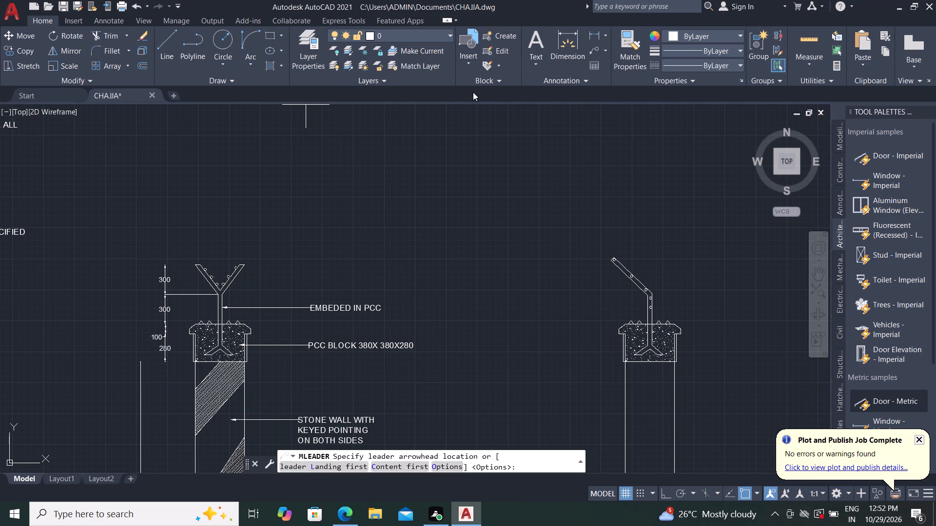
scroll(473, 92, "down", 2)
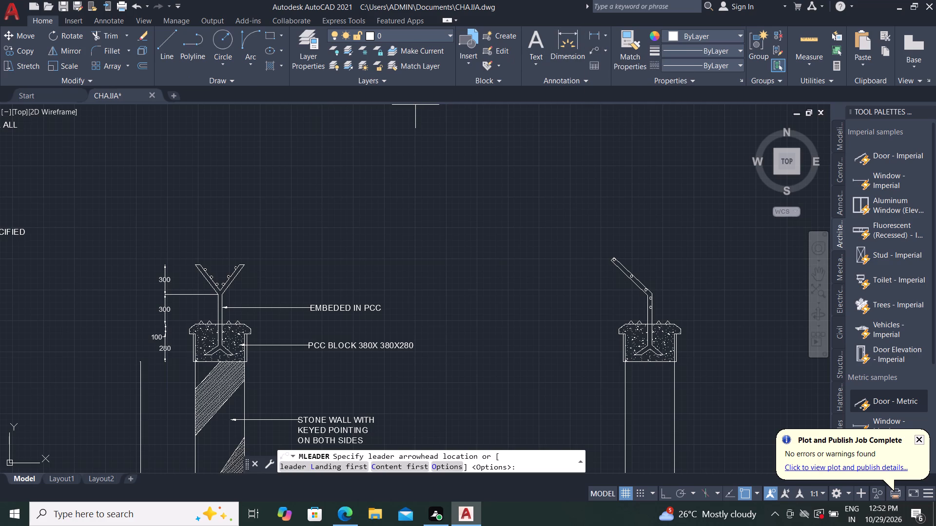
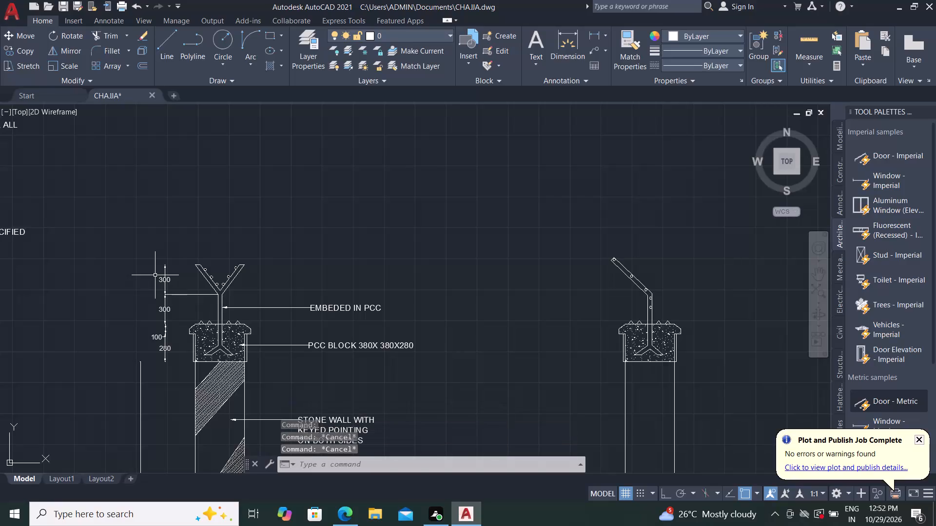
Draw a multileader without text, about 746 long, diagonally from the wall's upper corner beneath the angled-post PCC block to the opposite wall edge.
key("Escape")
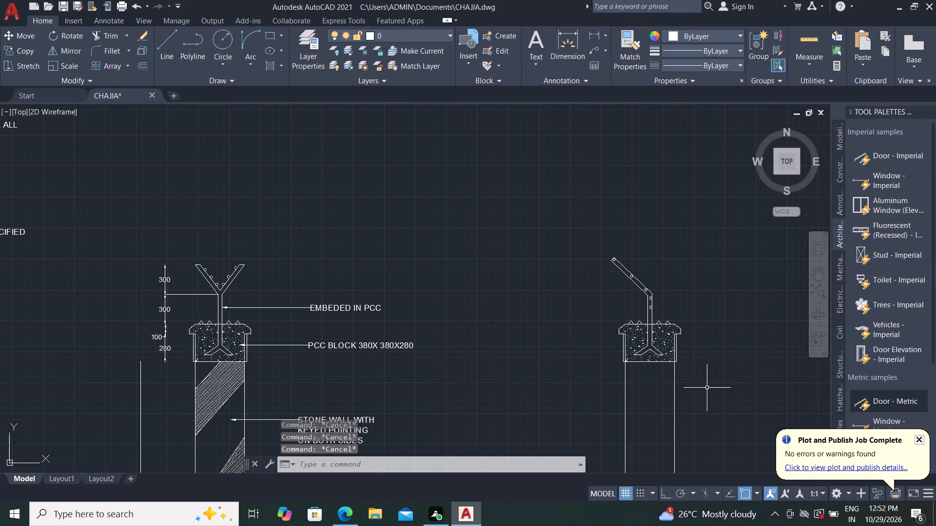
middle_click_drag(707, 388, 674, 390)
middle_click_drag(653, 381, 626, 370)
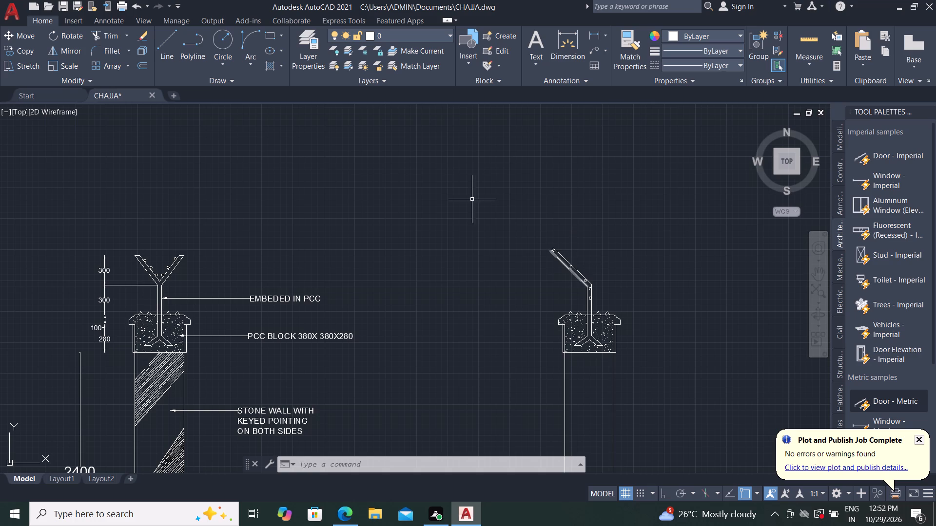
left_click(588, 51)
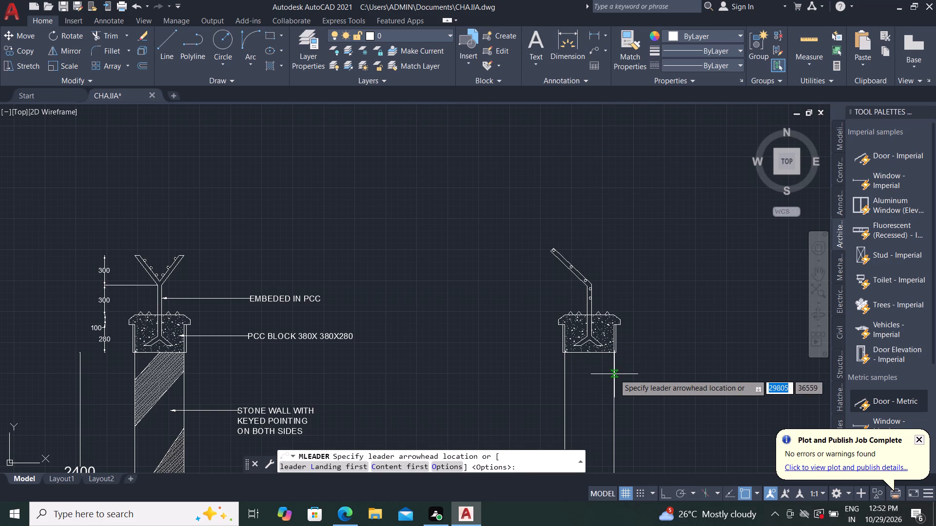
middle_click_drag(614, 374, 616, 306)
middle_click_drag(619, 294, 624, 271)
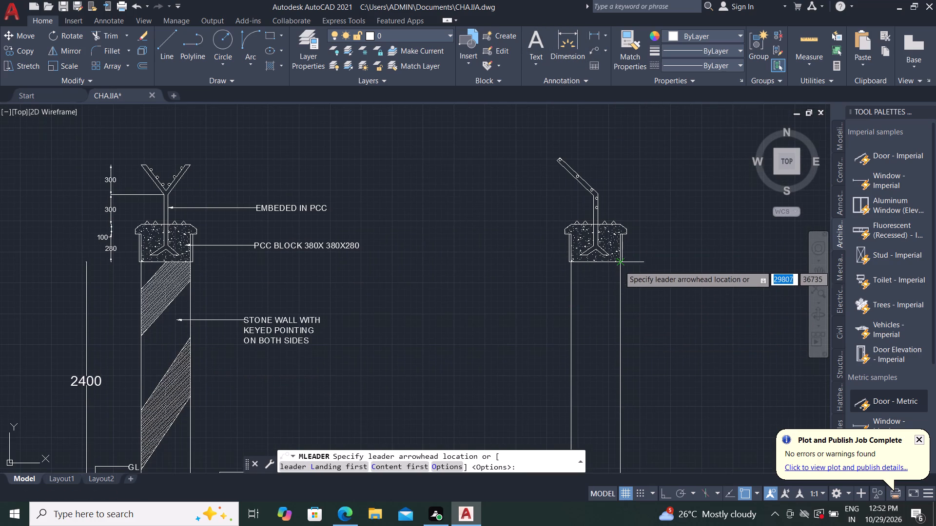
scroll(618, 262, "up", 2)
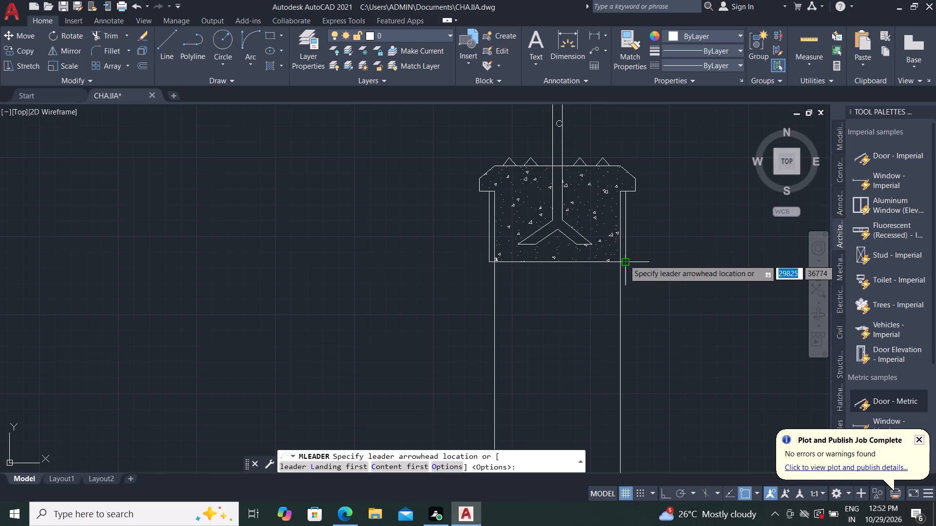
left_click(621, 261)
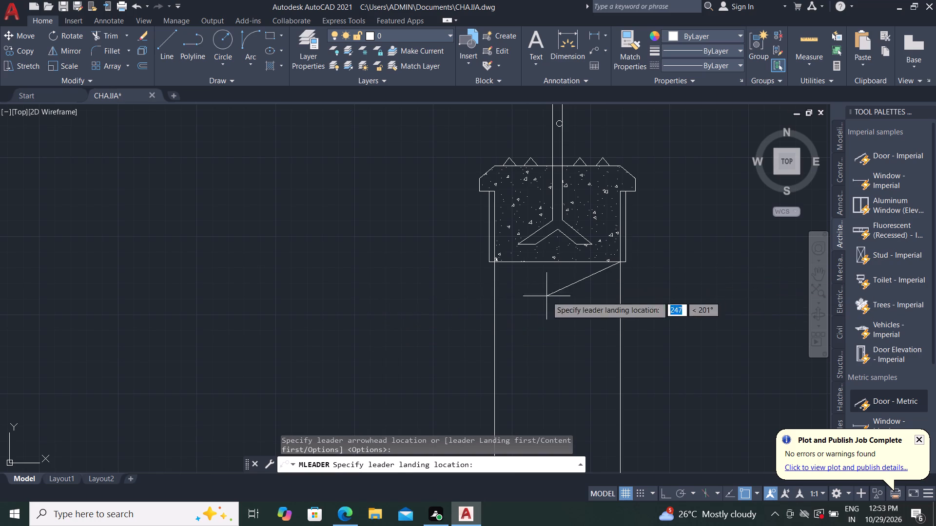
scroll(496, 409, "down", 1)
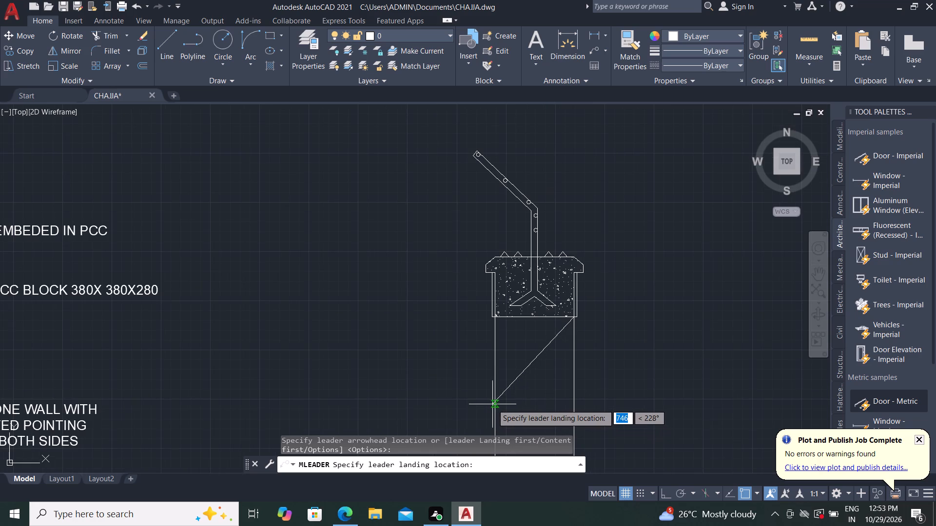
left_click(494, 405)
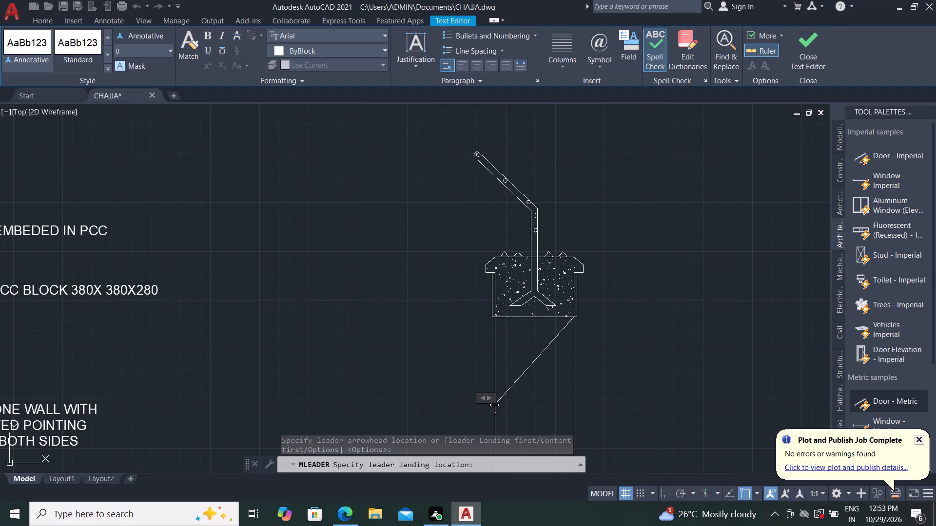
left_click(47, 23)
left_click(39, 24)
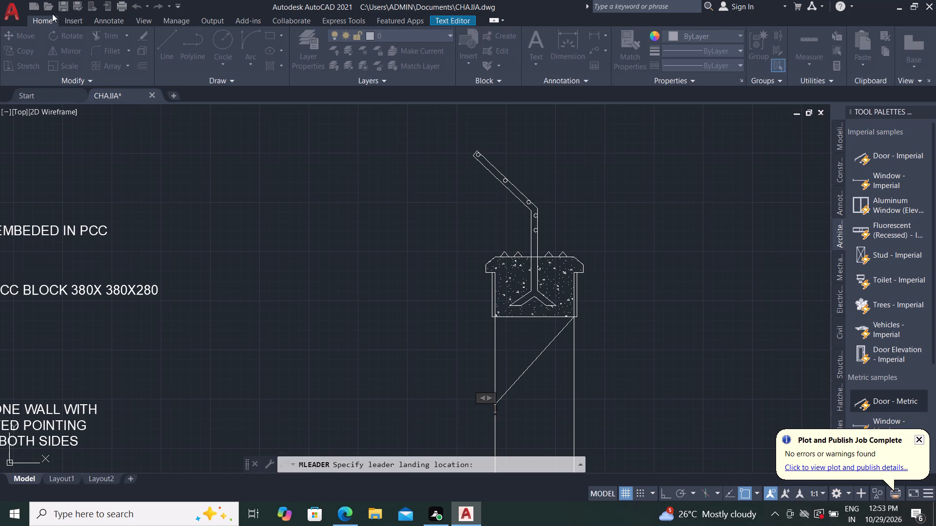
left_click(71, 19)
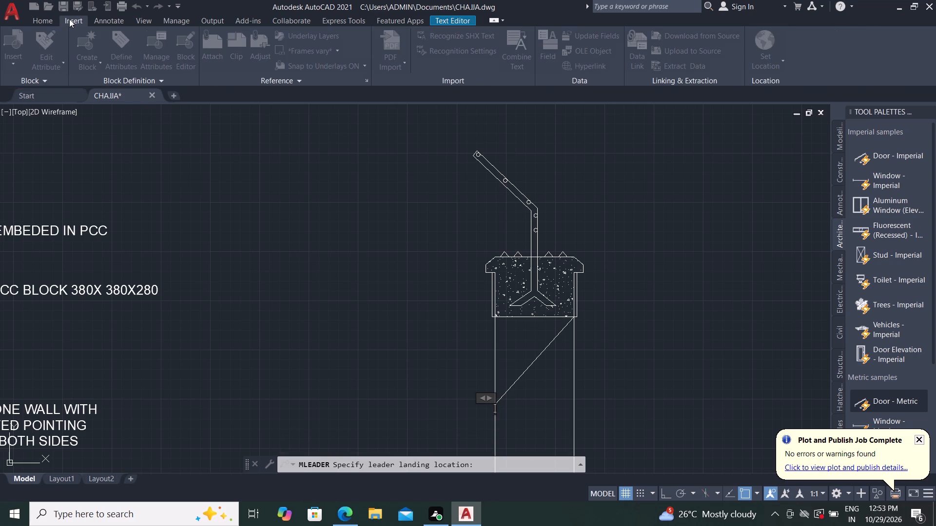
right_click(188, 130)
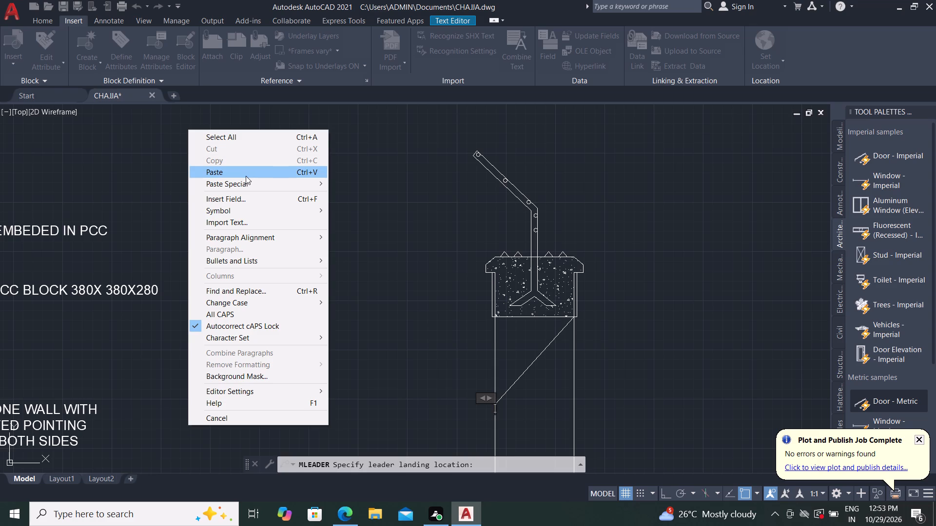
key("Escape")
key("Escape")
key("Escape")
key("Escape")
key("Escape")
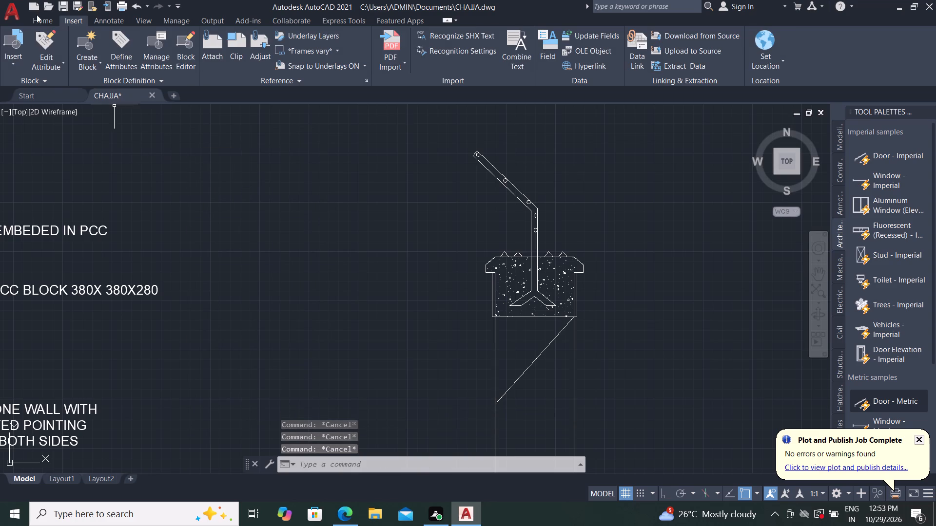
Draw a second diagonal line about 814 long across the same wall, below the first diagonal, from one wall edge to the other.
left_click(38, 19)
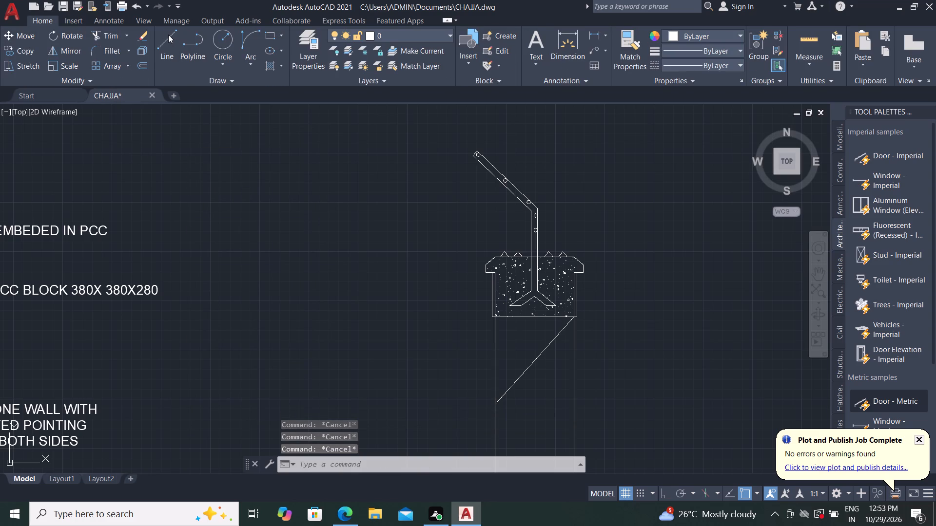
left_click(168, 36)
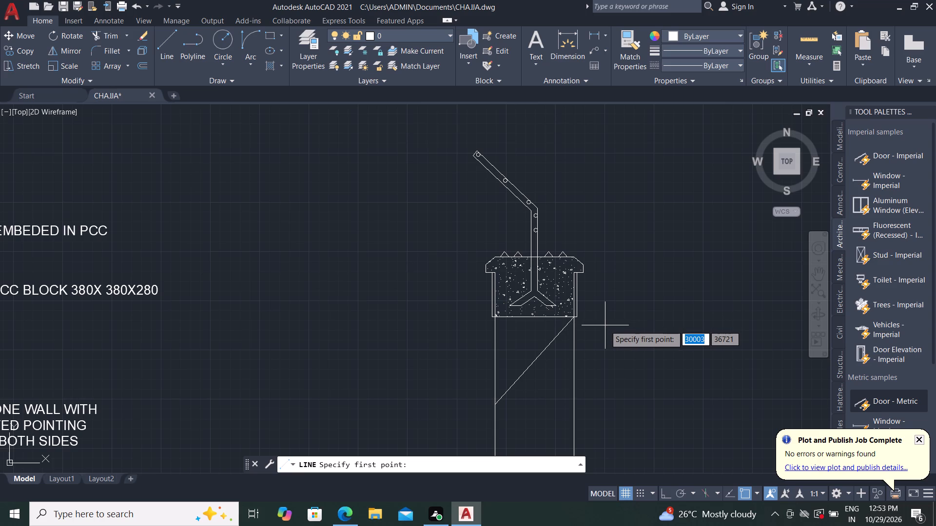
scroll(622, 272, "down", 1)
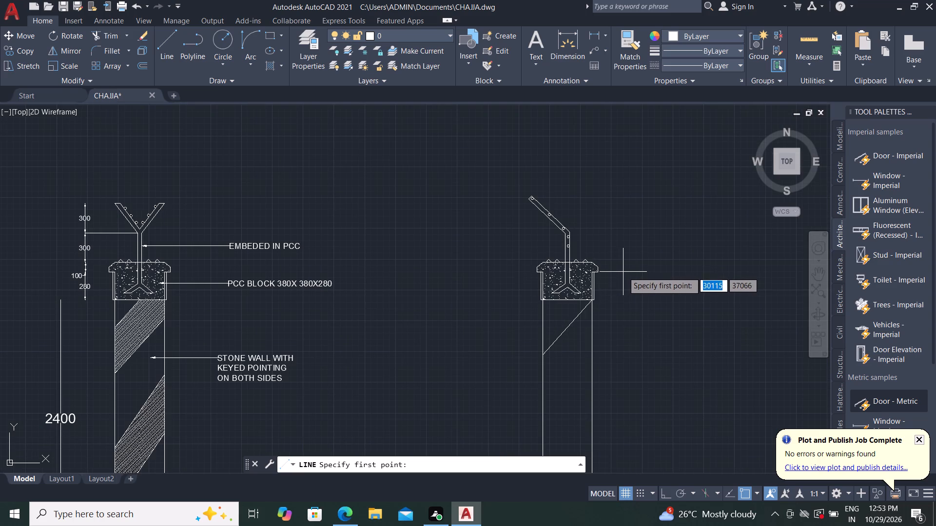
left_click(592, 361)
scroll(598, 364, "down", 1)
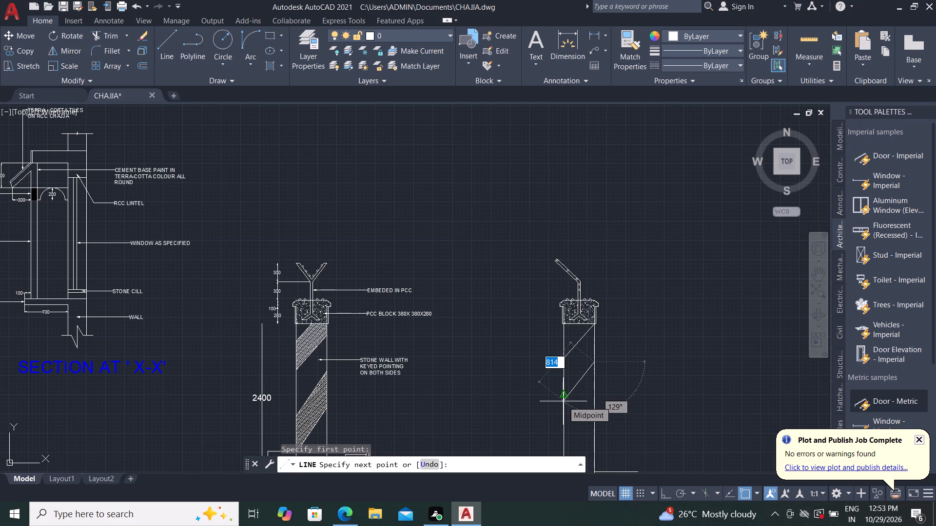
left_click(563, 401)
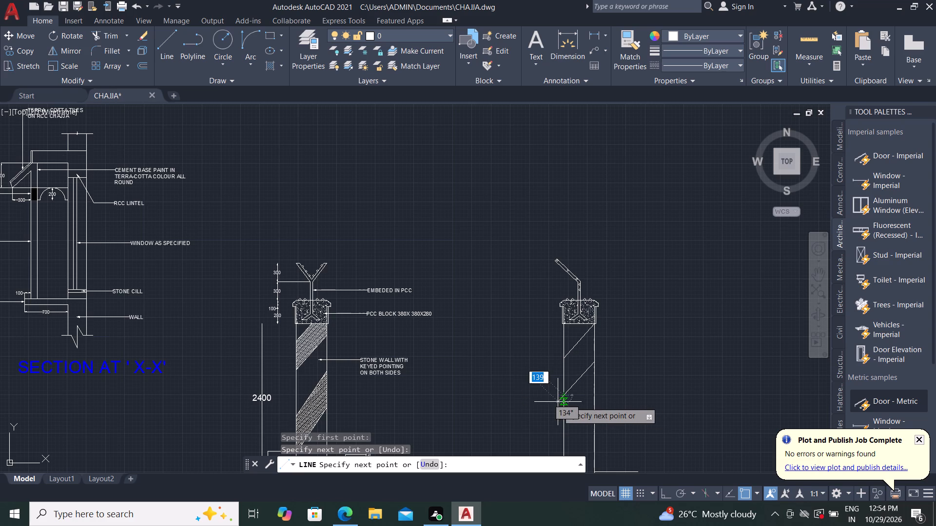
key("Escape")
key("Escape")
key("Escape")
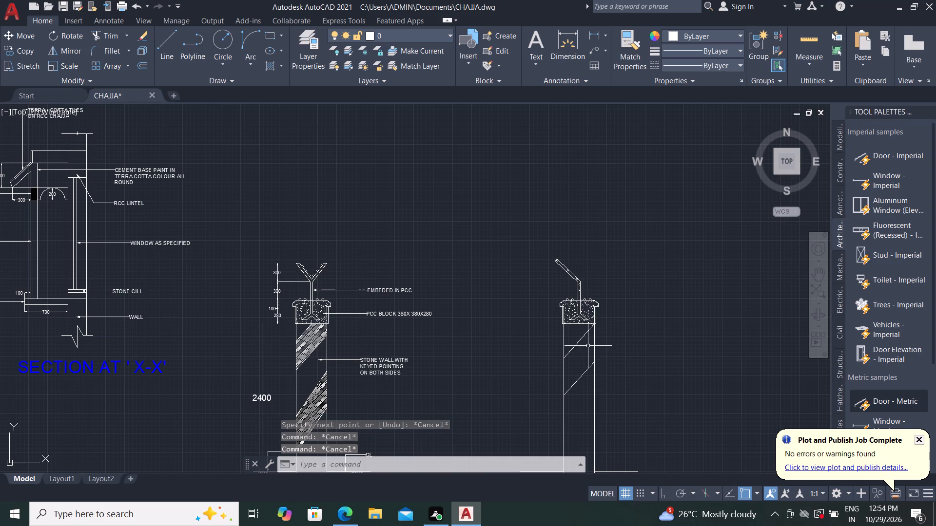
Hatch the band between the two diagonals on the wall with the ANSI33 pattern.
scroll(577, 325, "up", 4)
scroll(595, 331, "down", 2)
scroll(601, 291, "down", 1)
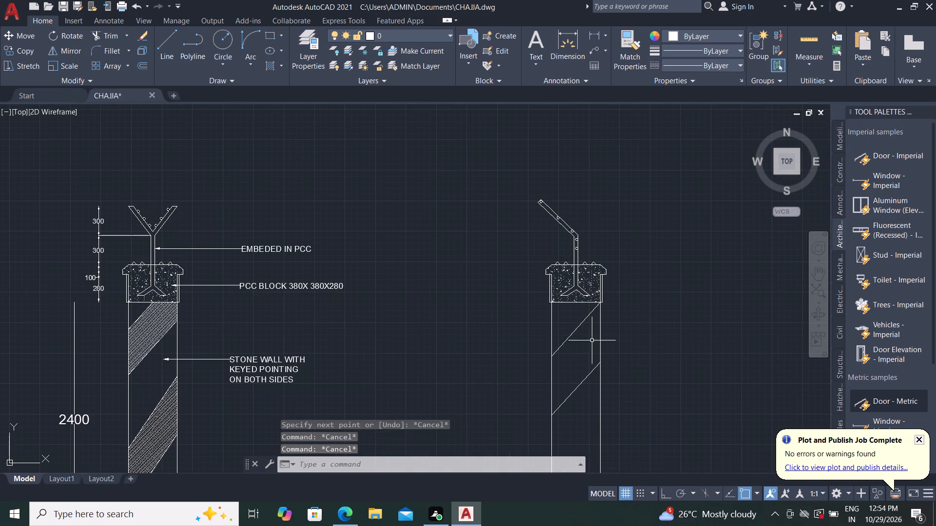
type("H")
key("space")
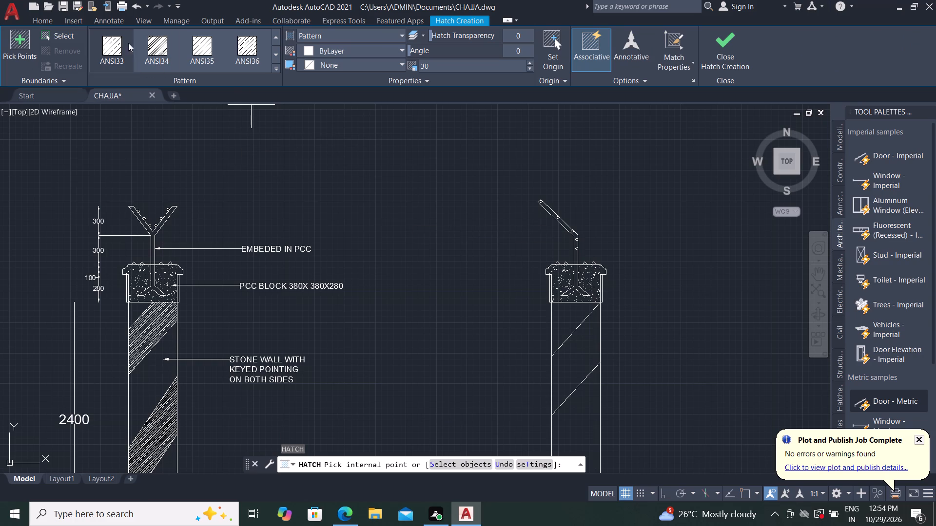
left_click(105, 44)
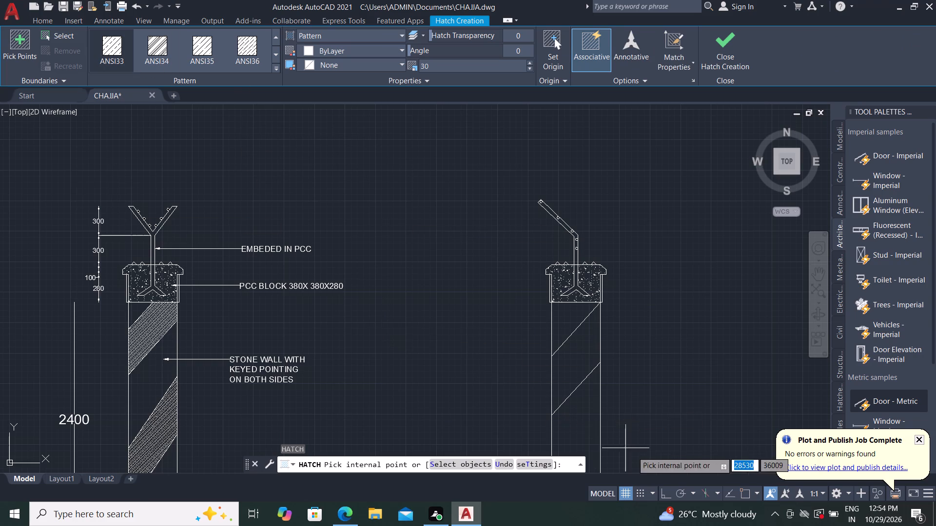
left_click(576, 363)
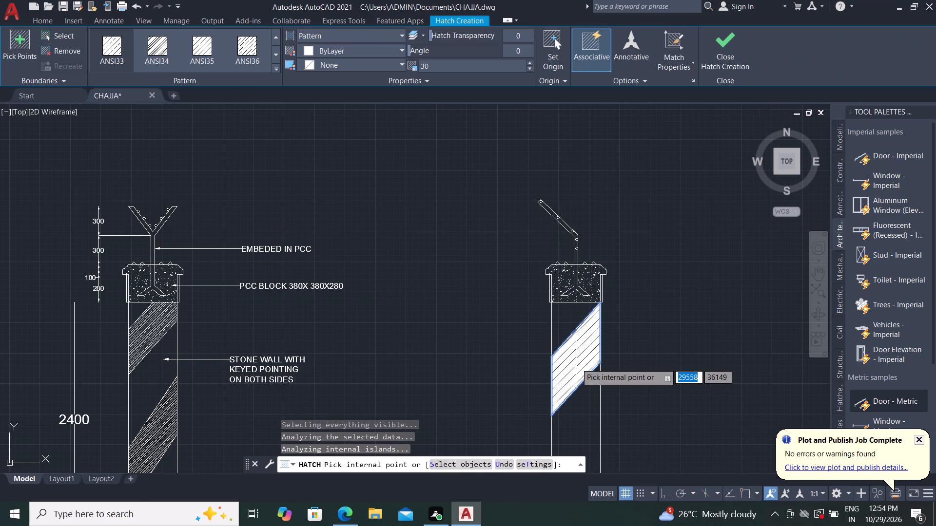
key("Escape")
key("Escape")
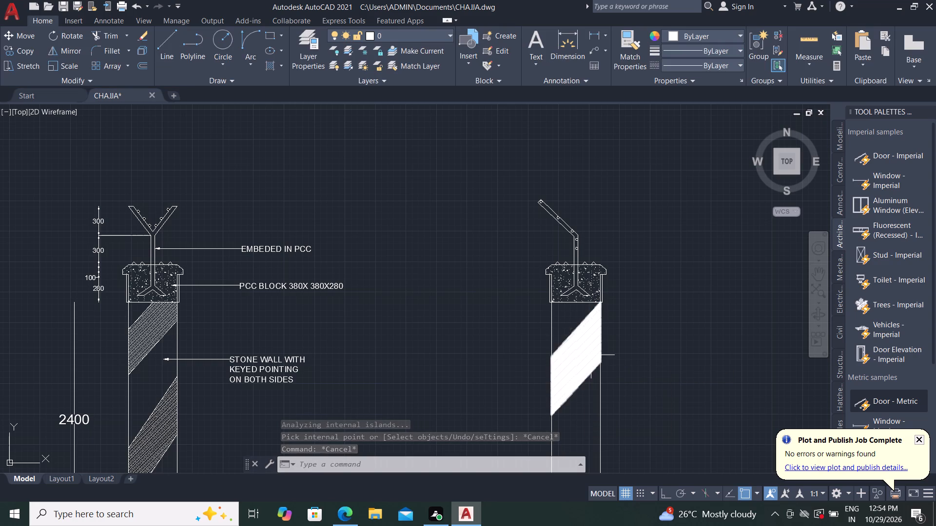
Set the hatch pattern scale of the diagonal wall band to 30.
scroll(578, 367, "up", 2)
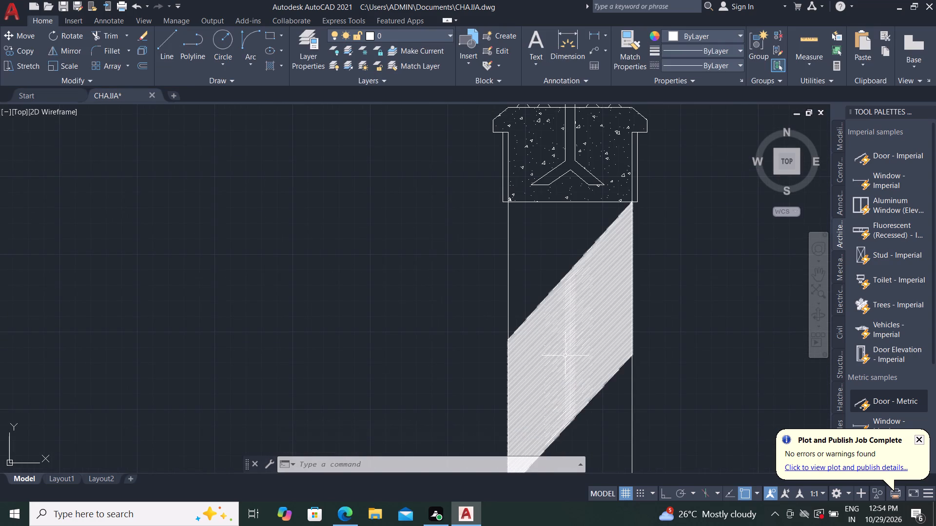
left_click(565, 333)
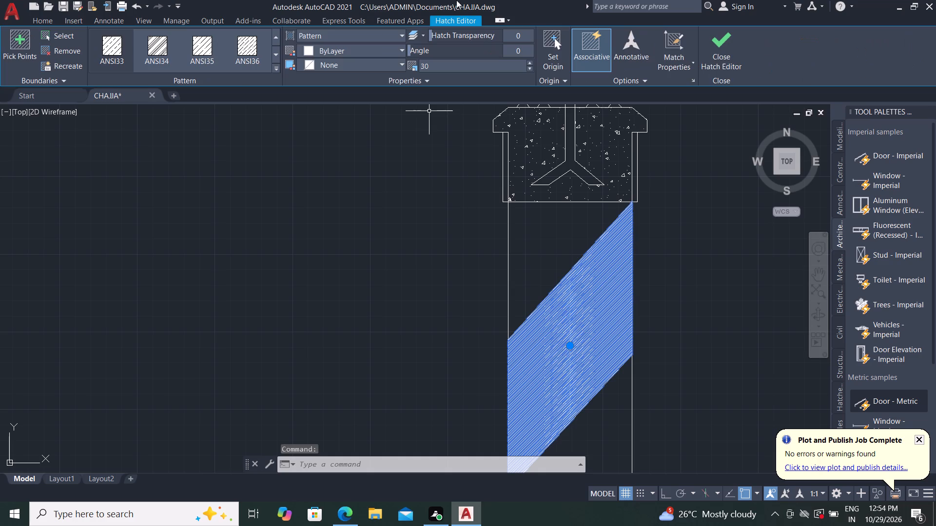
left_click(435, 66)
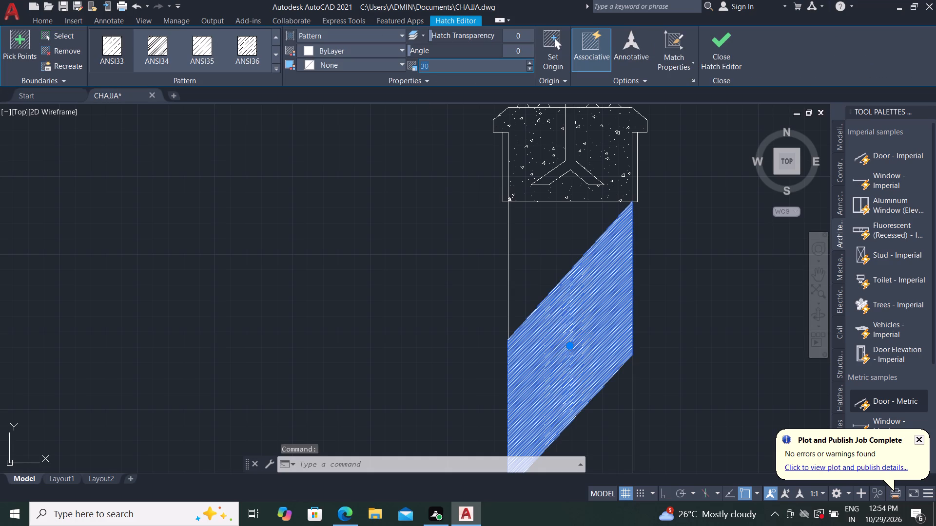
key("BackSpace")
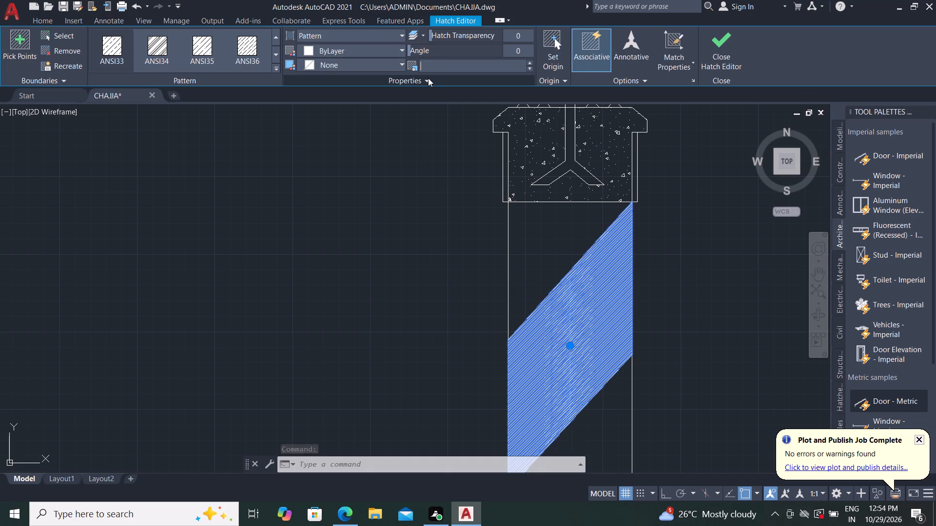
key("3")
key("0")
key("Return")
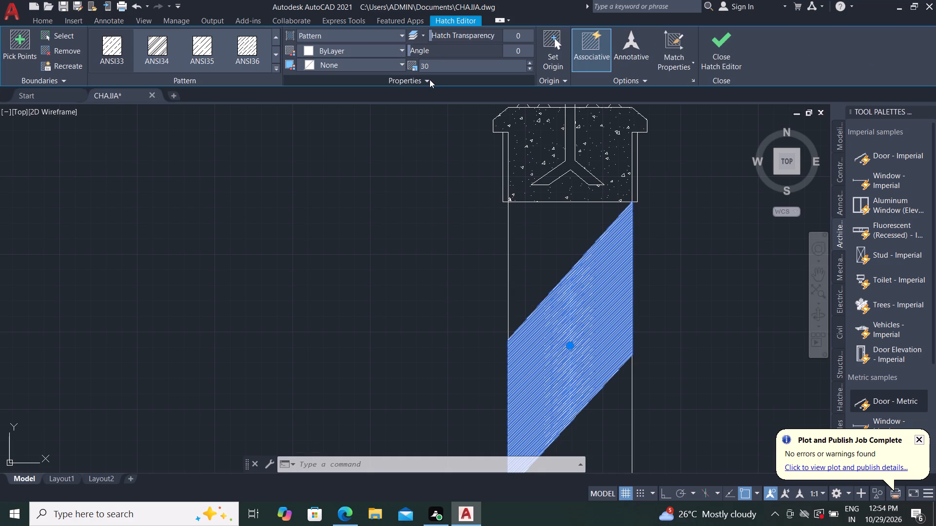
key("Return")
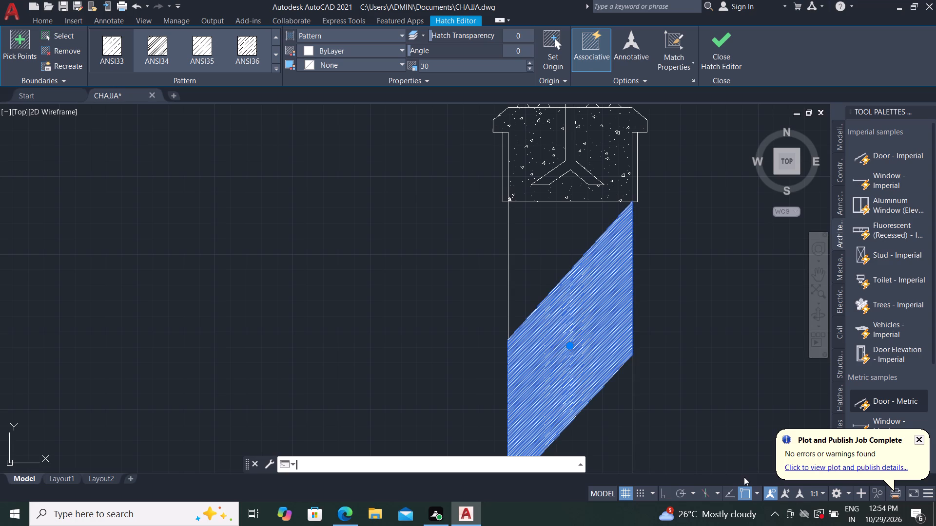
key("Return")
key("Escape")
key("Escape")
key("Escape")
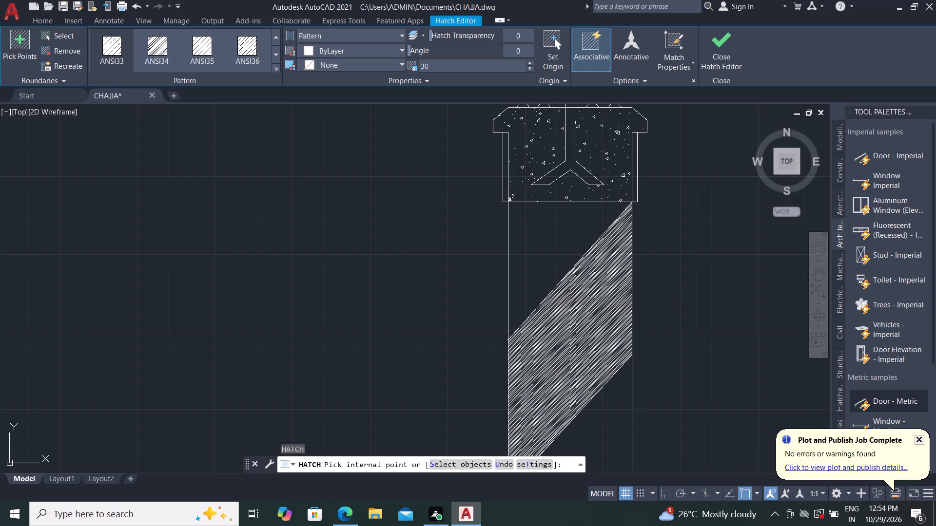
key("Escape")
key("Escape")
key("Escape")
key("Escape")
key("Escape")
key("Escape")
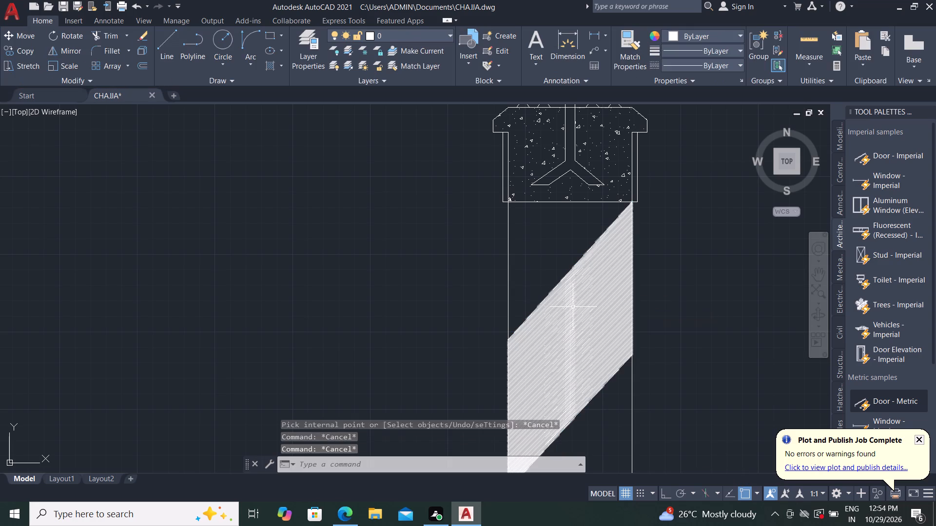
key("Escape")
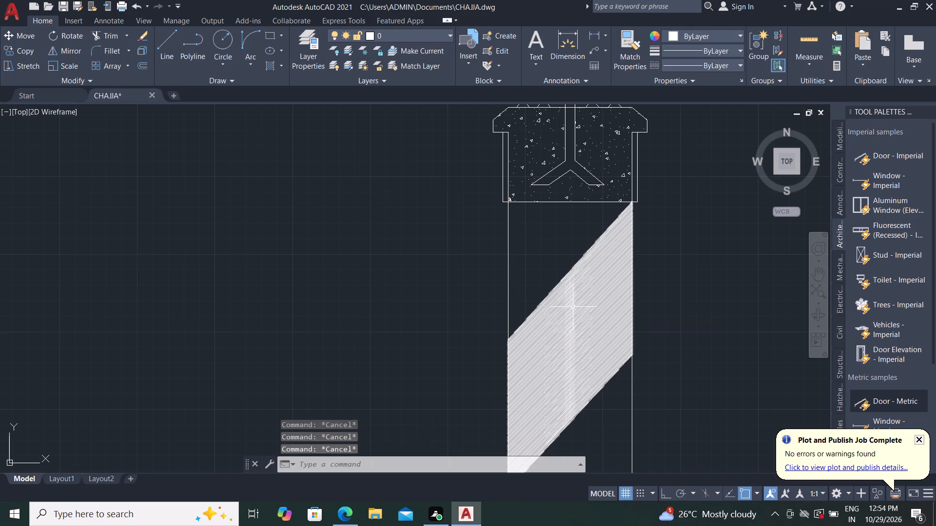
key("Escape")
key("Escape")
key("Escape")
key("Escape")
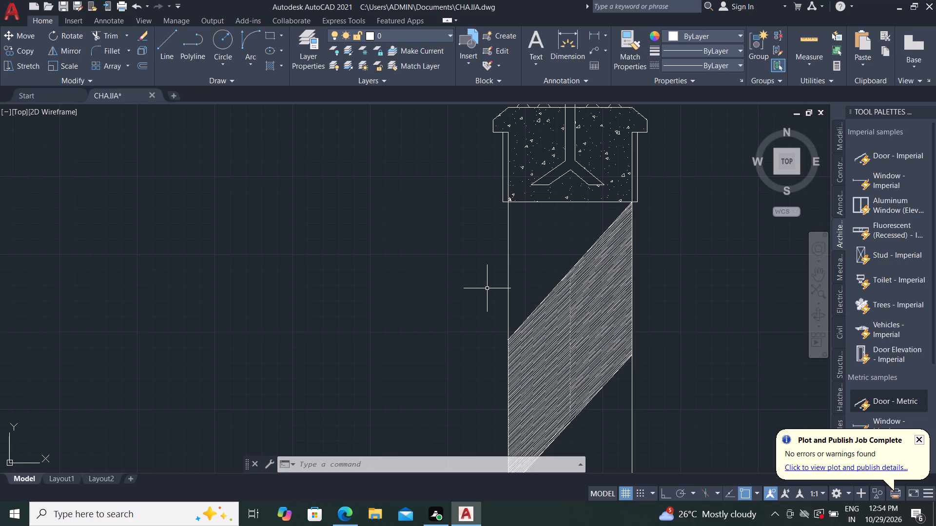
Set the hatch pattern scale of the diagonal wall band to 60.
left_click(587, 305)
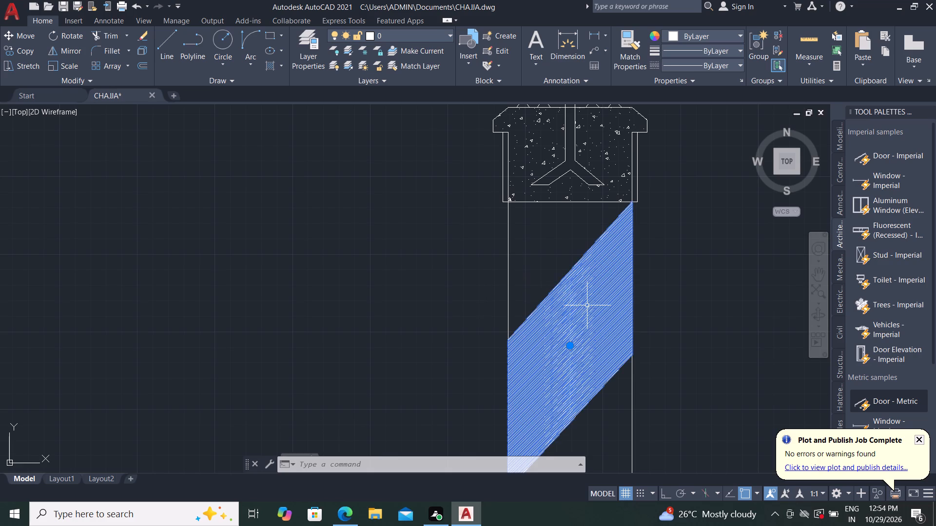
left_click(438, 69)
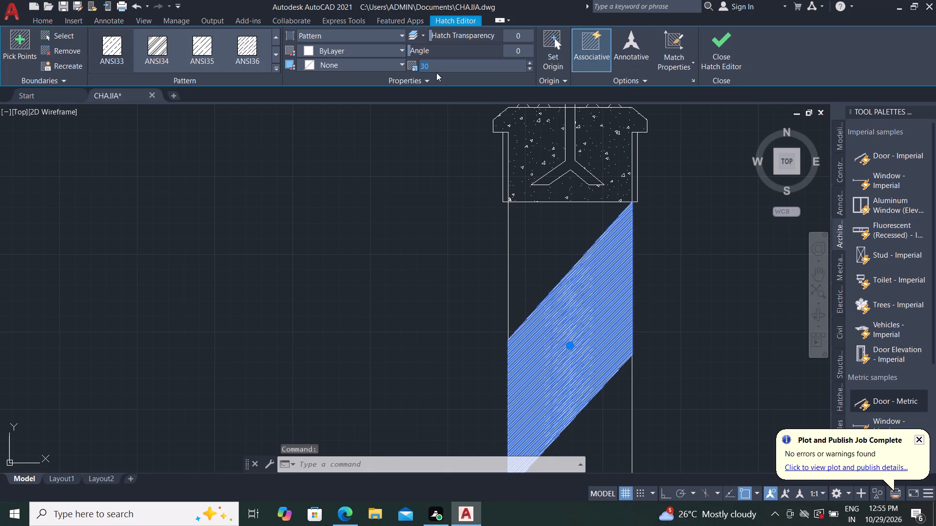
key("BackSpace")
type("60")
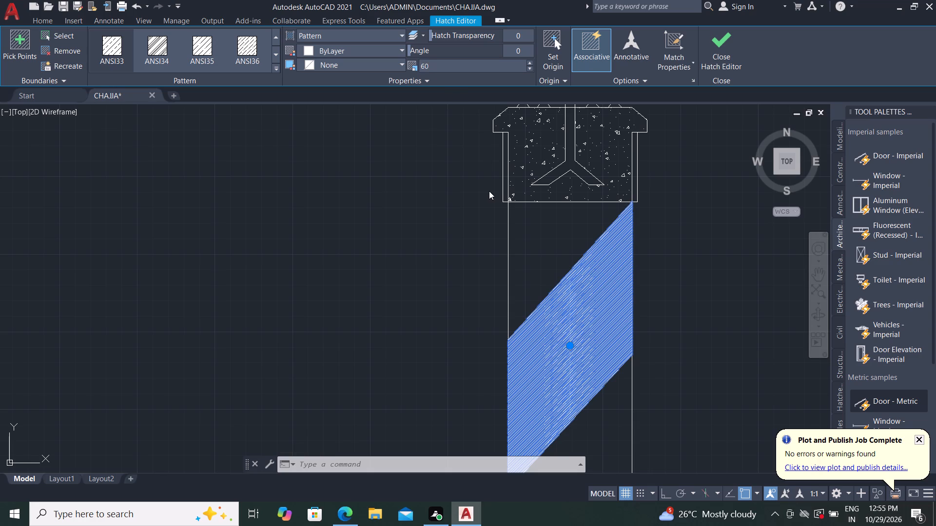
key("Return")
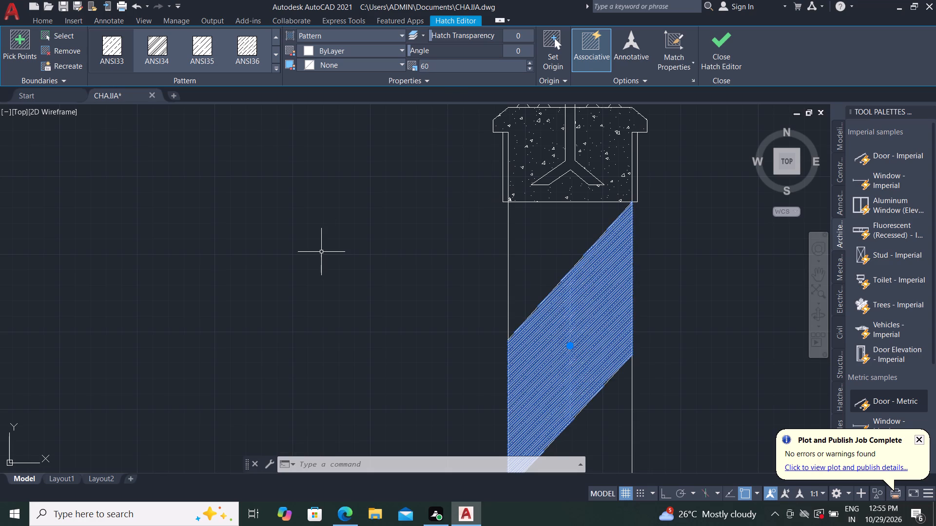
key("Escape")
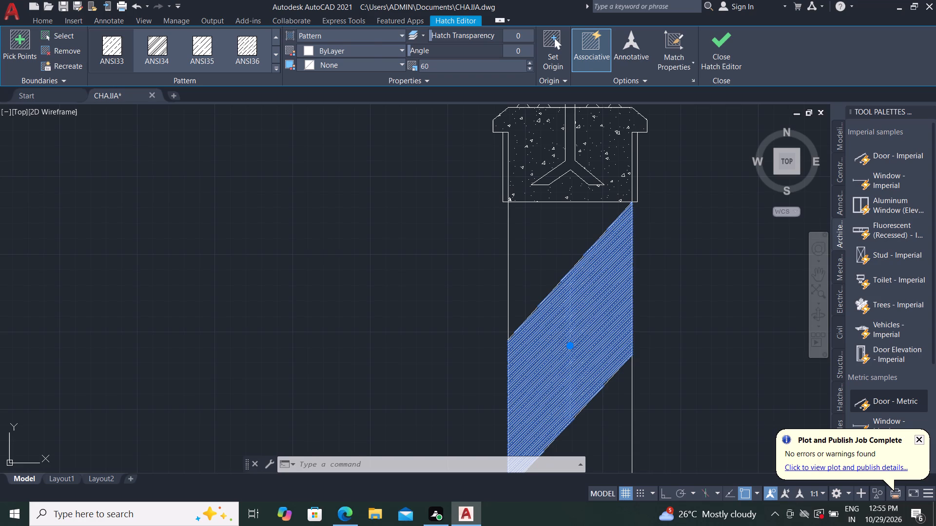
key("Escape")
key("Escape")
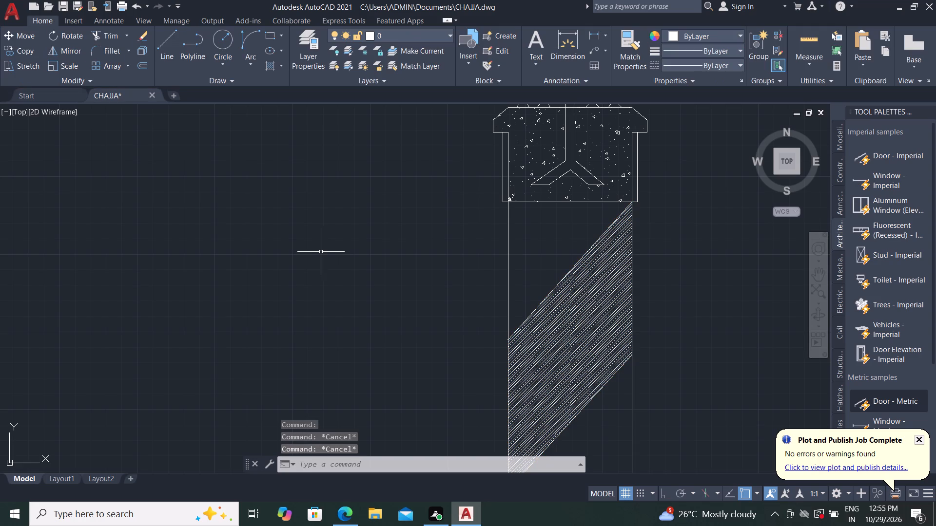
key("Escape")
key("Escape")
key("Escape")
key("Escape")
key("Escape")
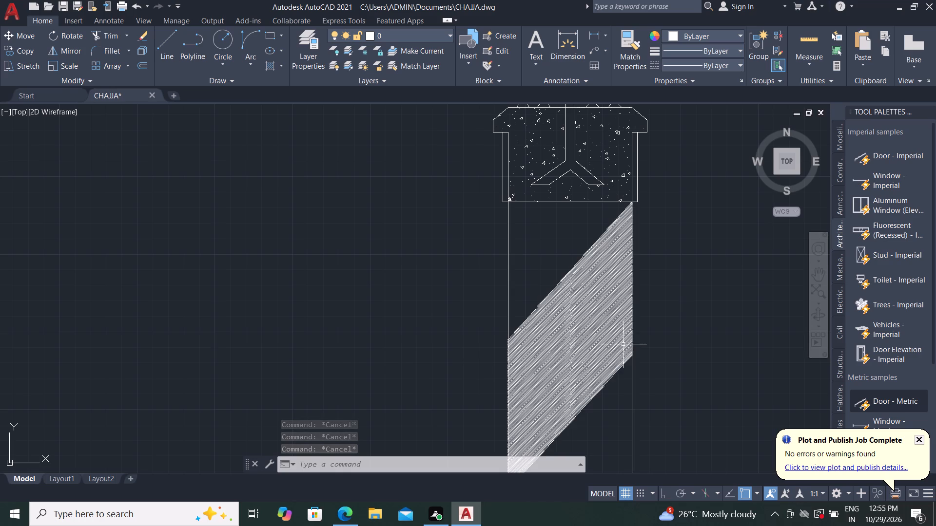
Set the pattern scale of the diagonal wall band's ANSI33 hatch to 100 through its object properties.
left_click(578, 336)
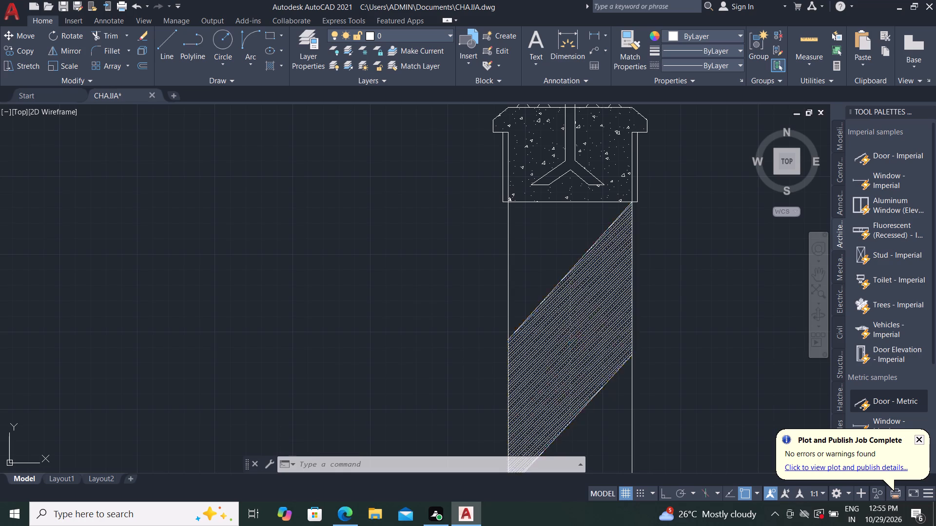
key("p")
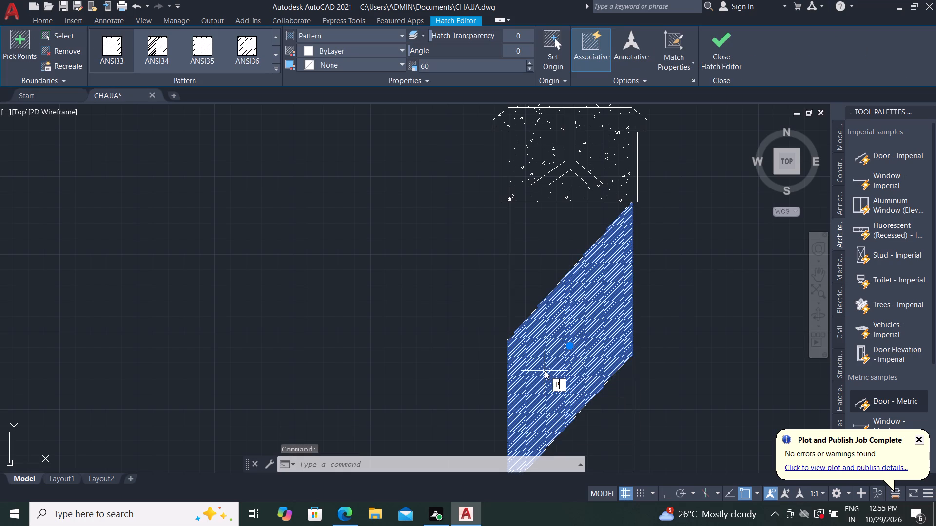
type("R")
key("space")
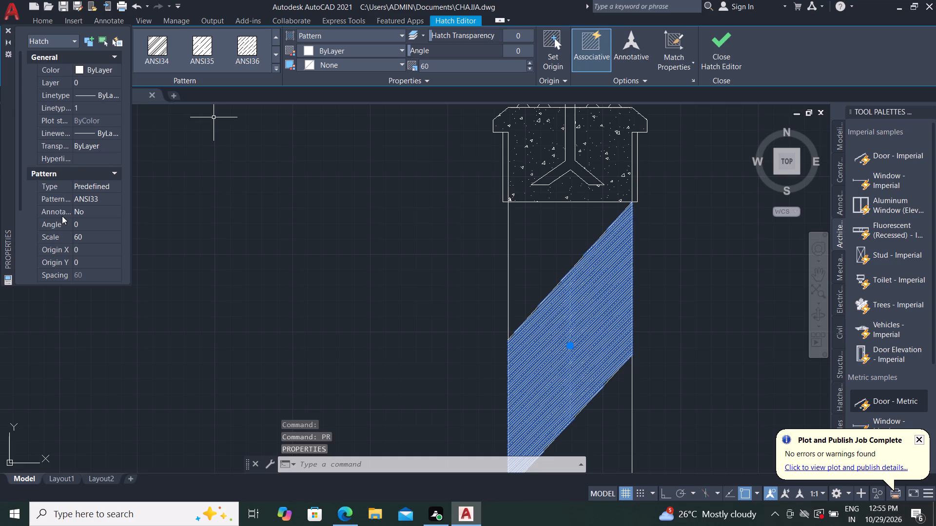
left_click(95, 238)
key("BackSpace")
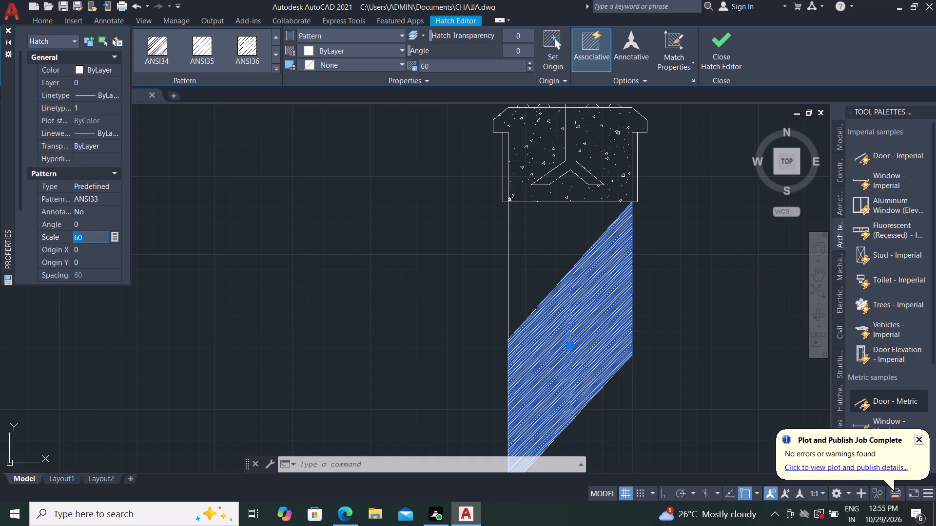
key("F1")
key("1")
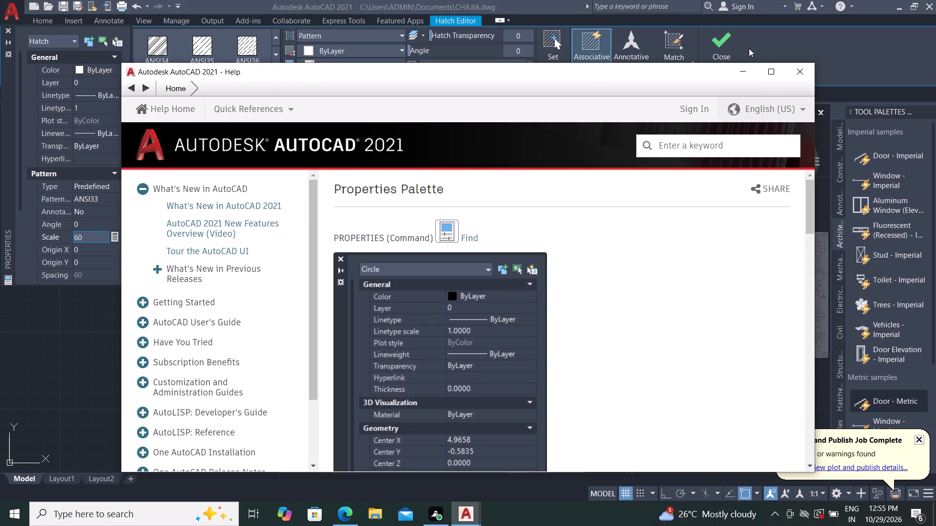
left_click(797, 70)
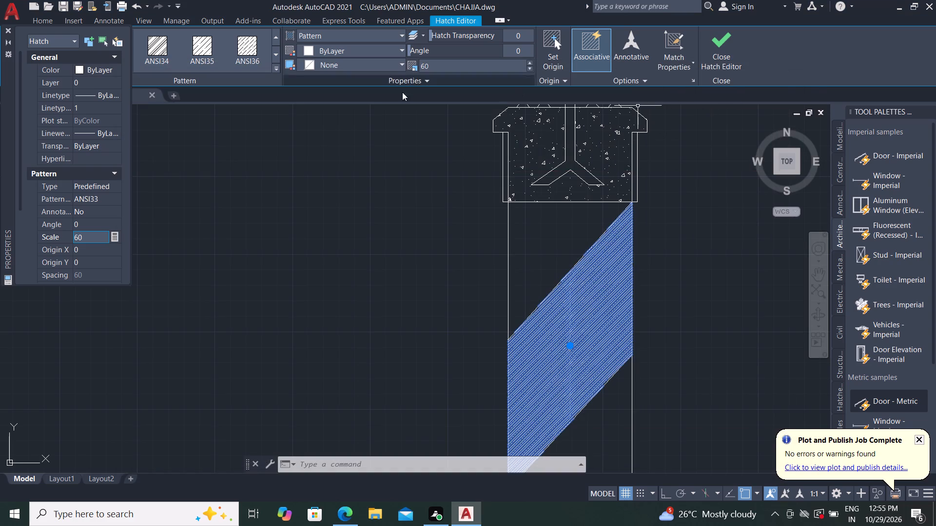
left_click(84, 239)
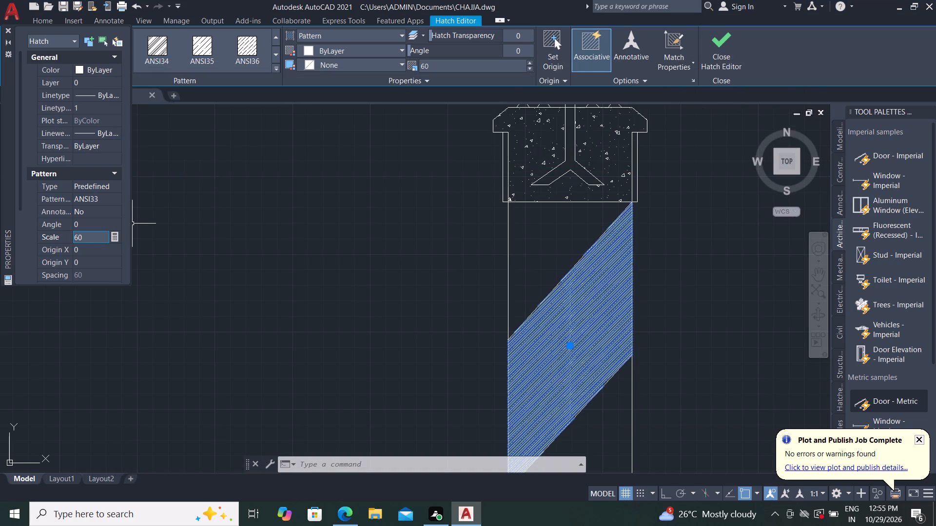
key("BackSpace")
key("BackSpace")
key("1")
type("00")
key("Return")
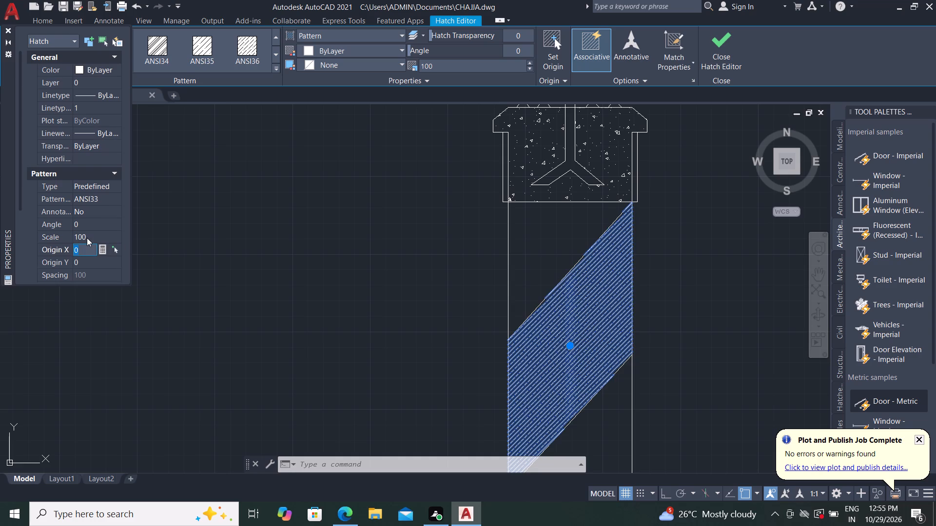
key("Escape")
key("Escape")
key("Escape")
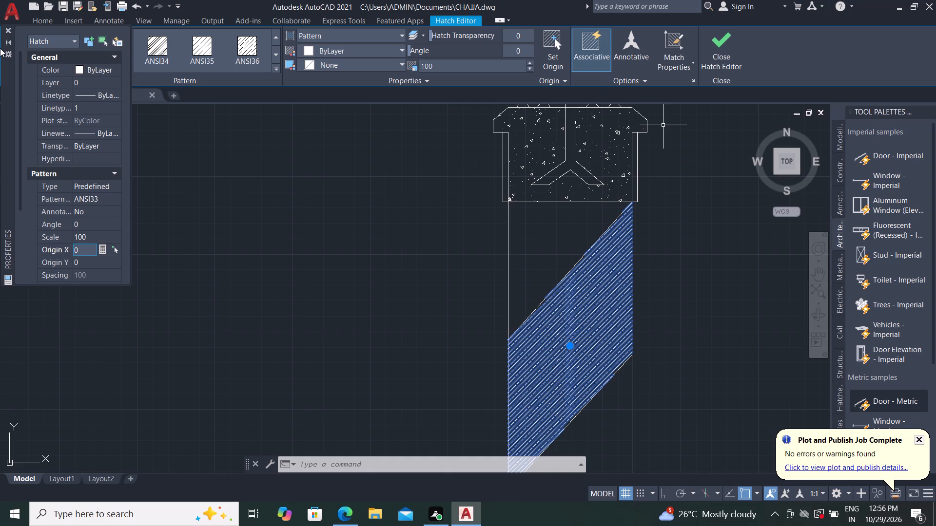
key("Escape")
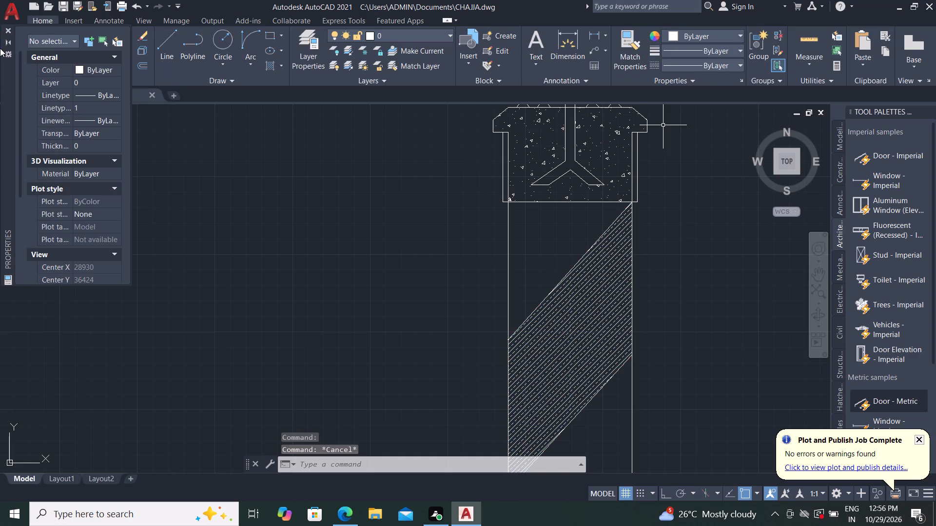
Set the hatch pattern scale of the diagonal wall band to 150 and close the object properties.
left_click(551, 349)
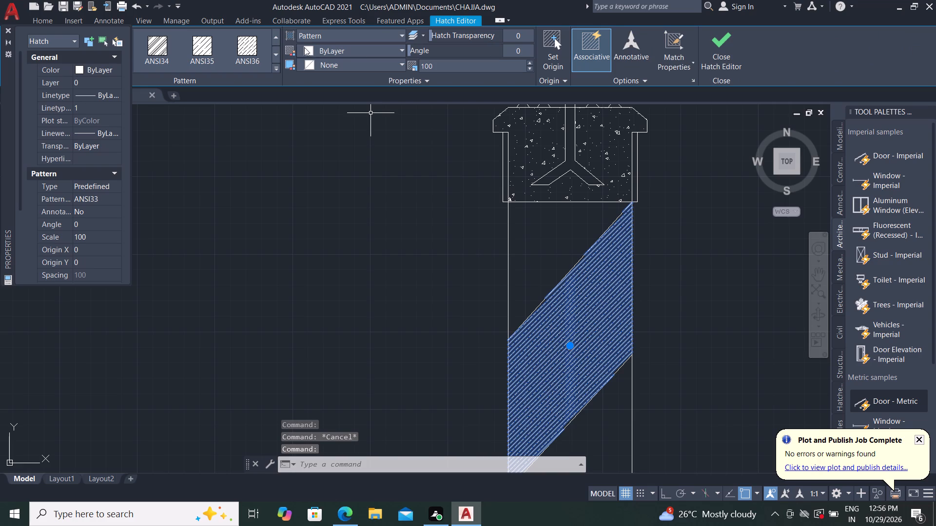
left_click(440, 64)
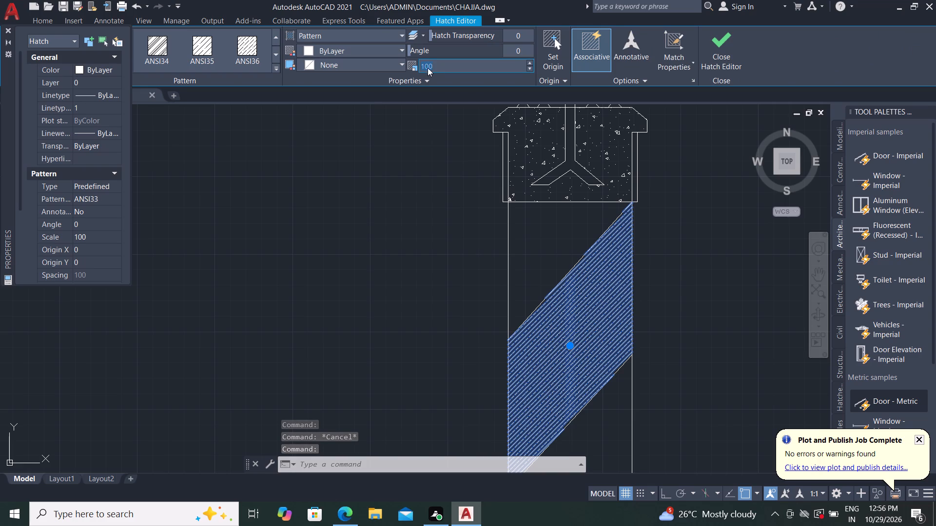
key("BackSpace")
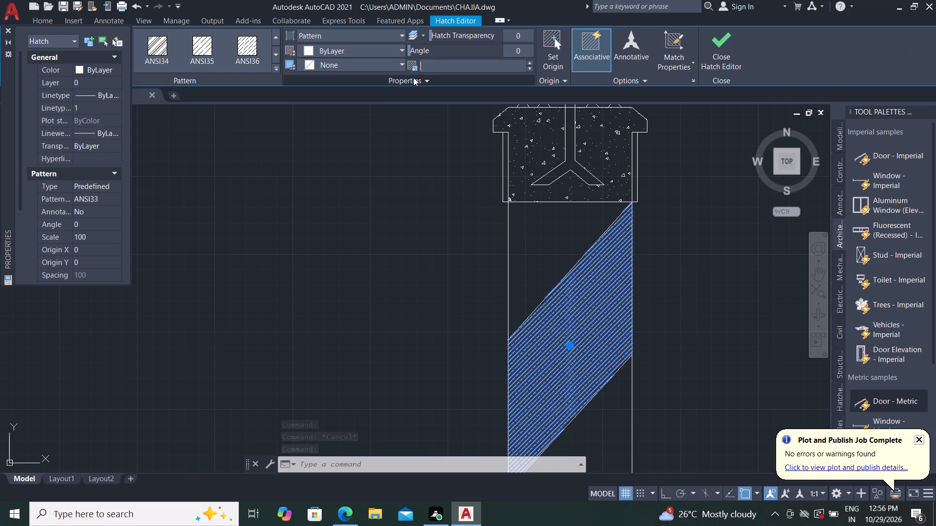
key("1")
key("5")
key("0")
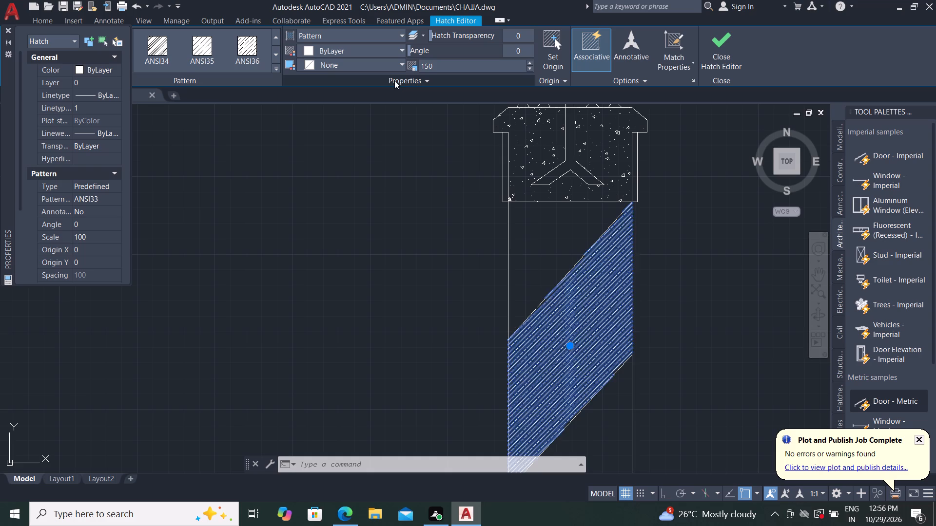
key("Return")
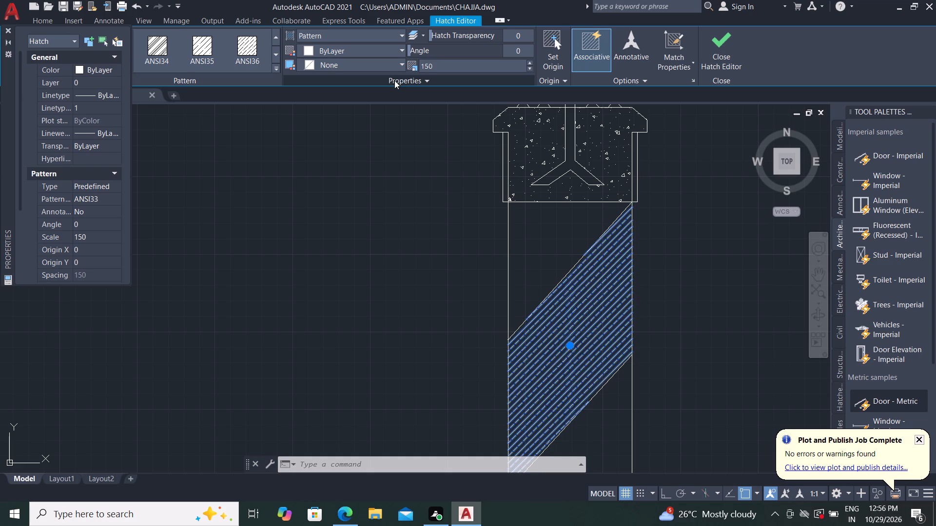
key("Escape")
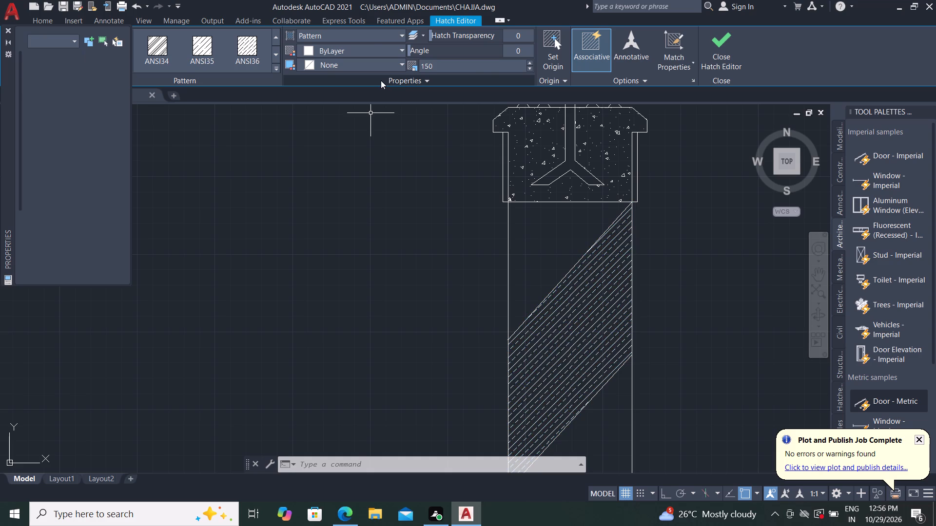
key("Escape")
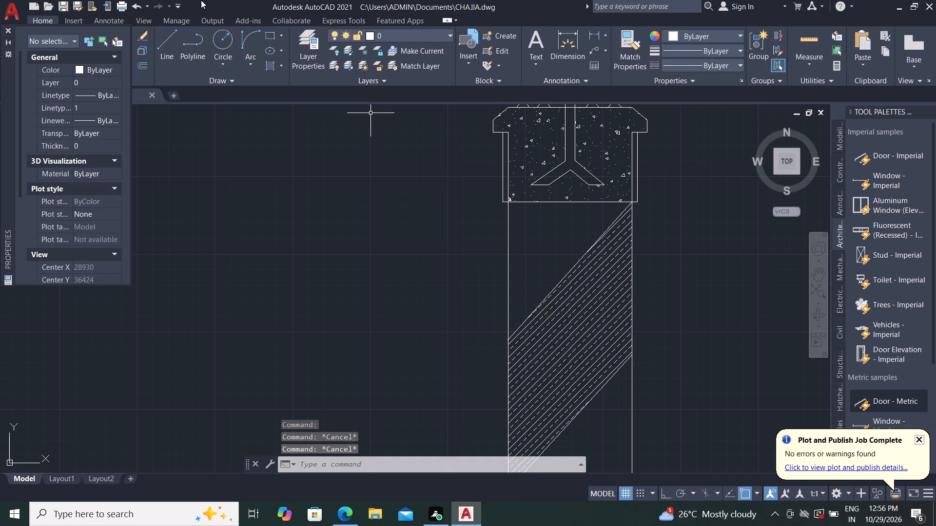
left_click(7, 28)
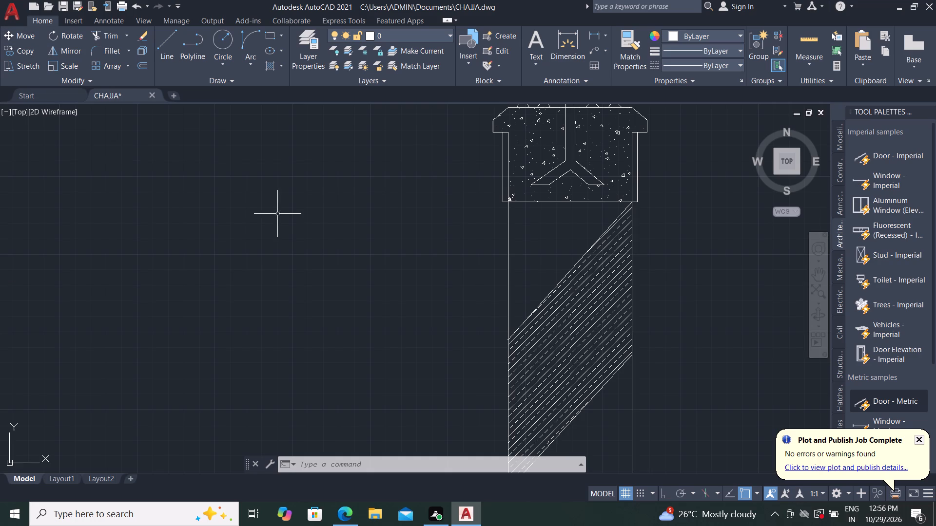
Match the properties of the angled-post section's diagonal band hatch onto both diagonal band hatches of the neighbouring stone wall section.
left_click(624, 42)
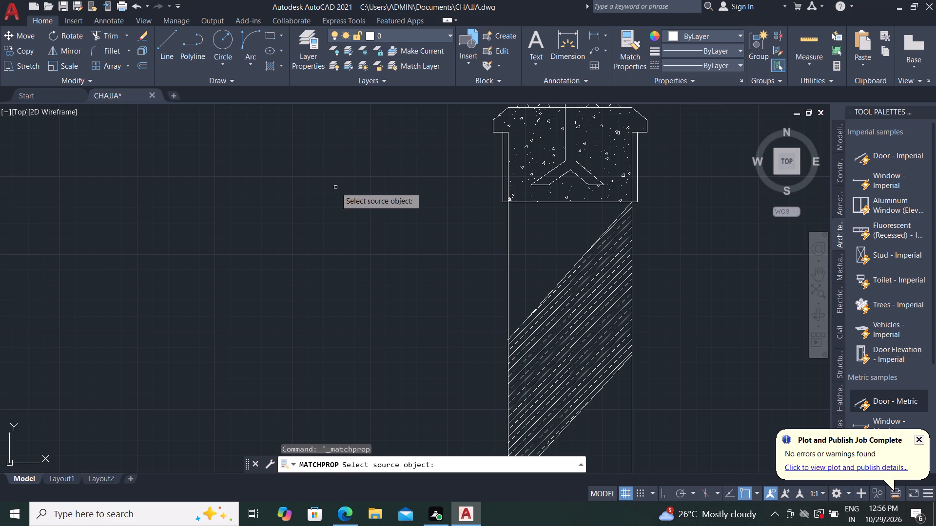
scroll(335, 187, "down", 1)
middle_click_drag(337, 186, 327, 112)
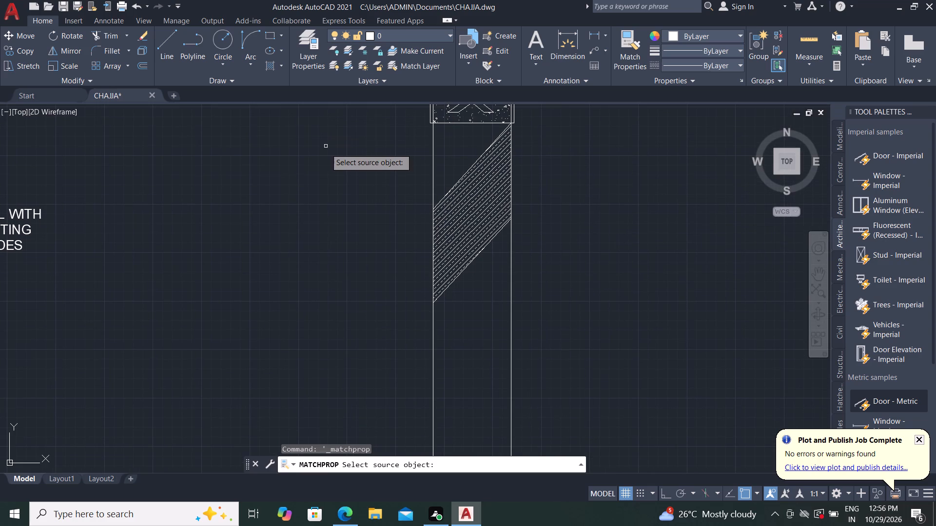
middle_click_drag(327, 160, 305, 151)
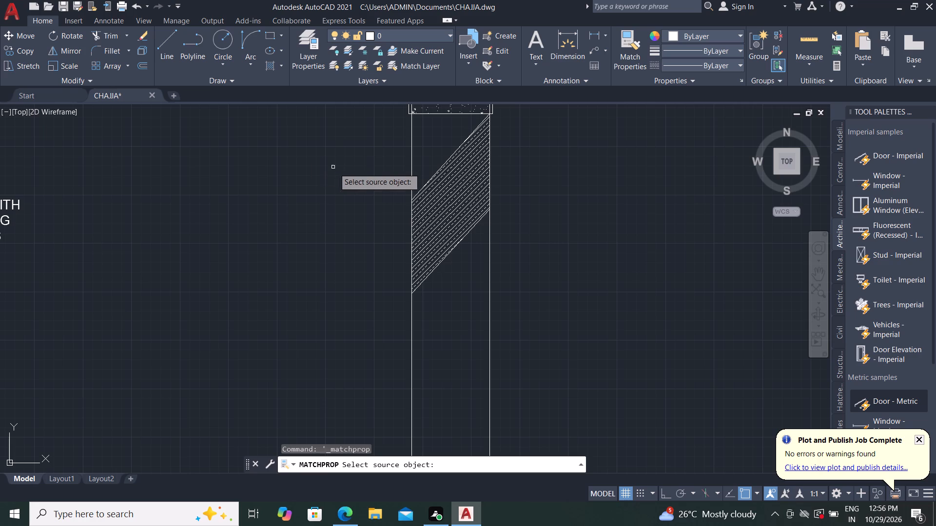
left_click(437, 214)
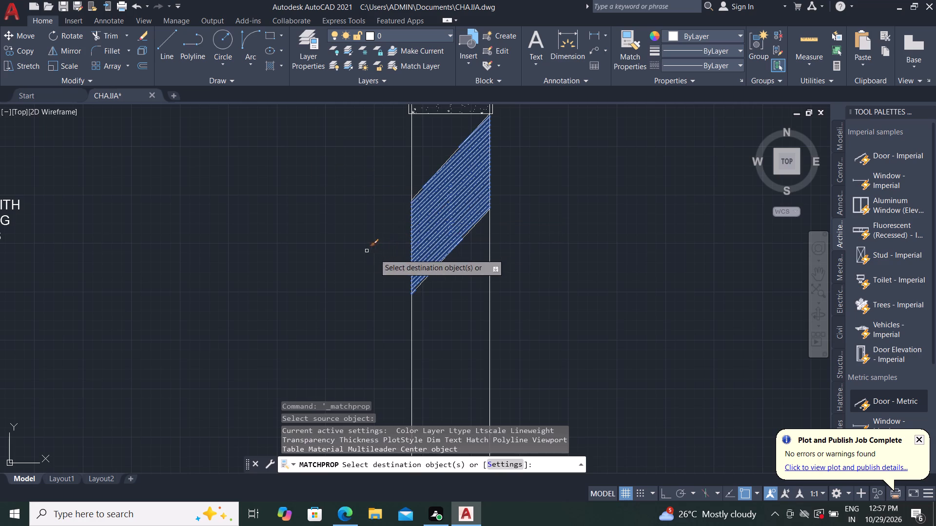
scroll(480, 272, "down", 1)
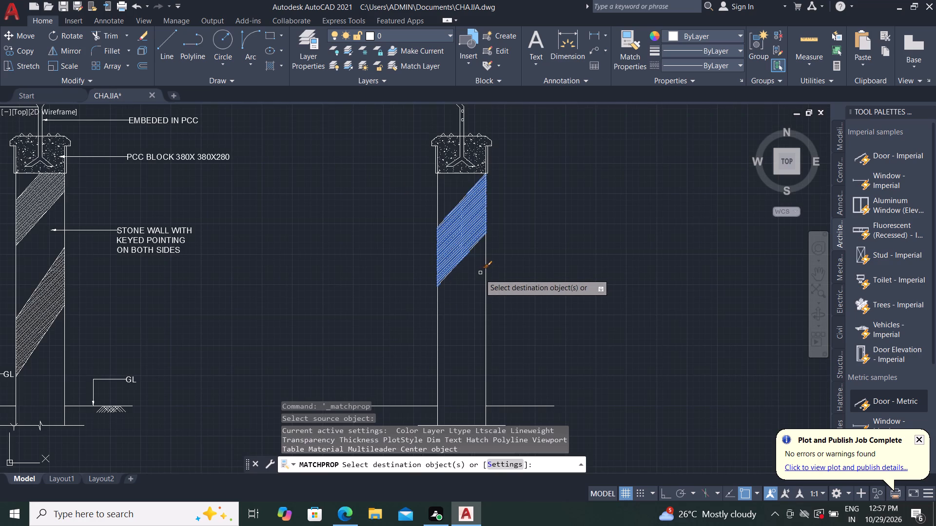
scroll(464, 287, "down", 1)
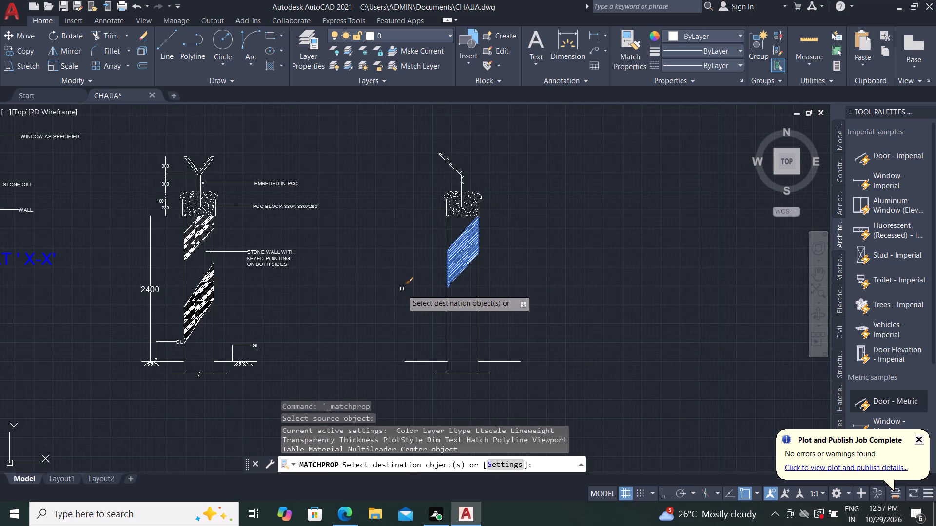
scroll(206, 289, "up", 3)
left_click(200, 296)
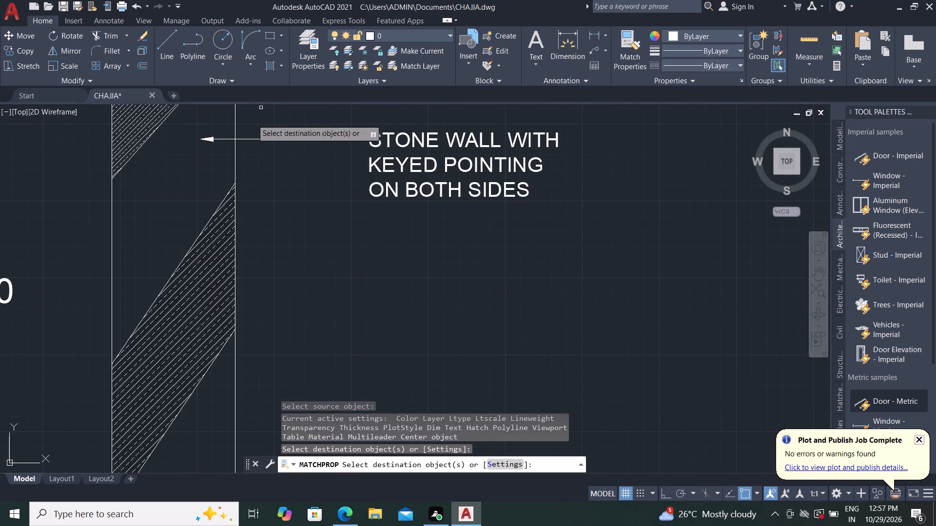
middle_click_drag(297, 221, 470, 391)
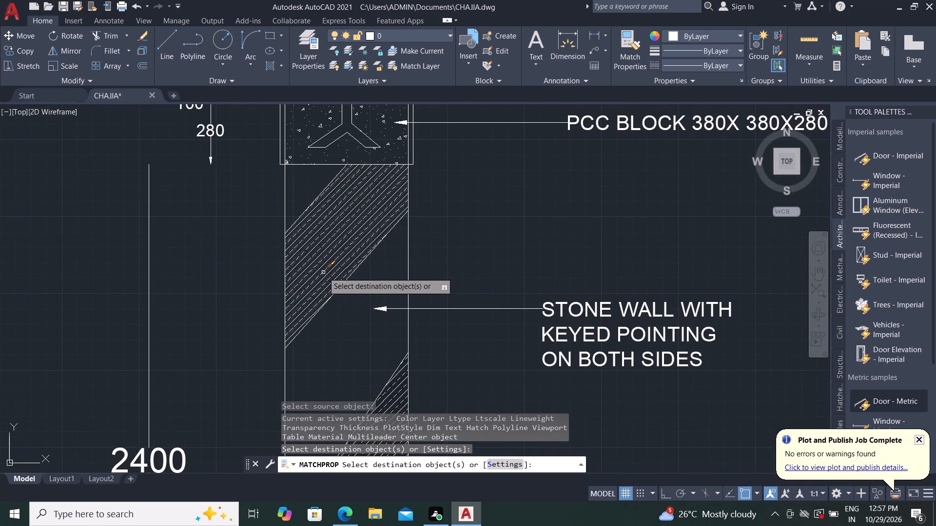
left_click(323, 270)
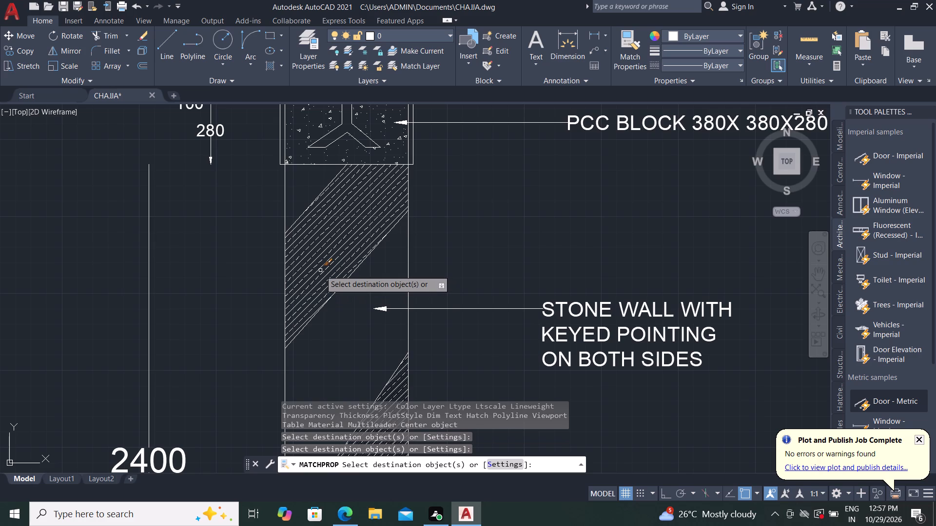
key("Escape")
key("Escape")
key("Escape")
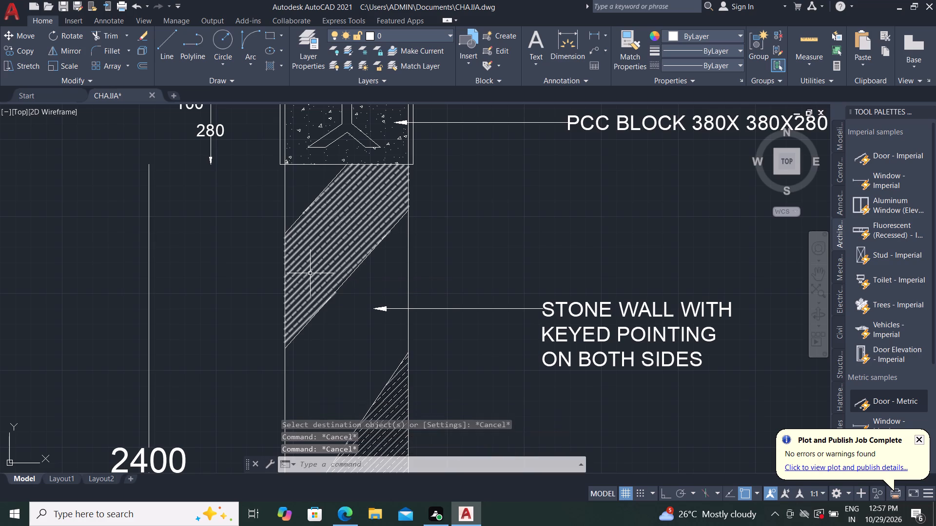
key("Escape")
key("Escape")
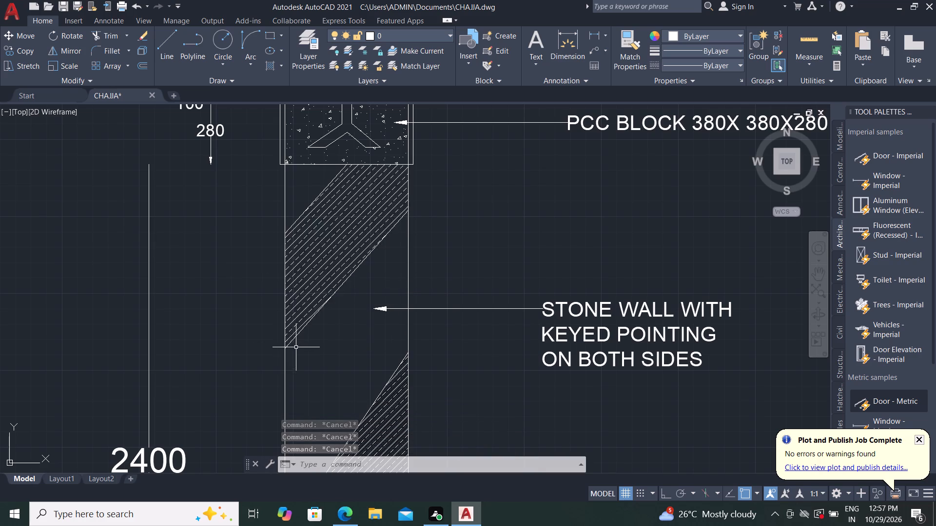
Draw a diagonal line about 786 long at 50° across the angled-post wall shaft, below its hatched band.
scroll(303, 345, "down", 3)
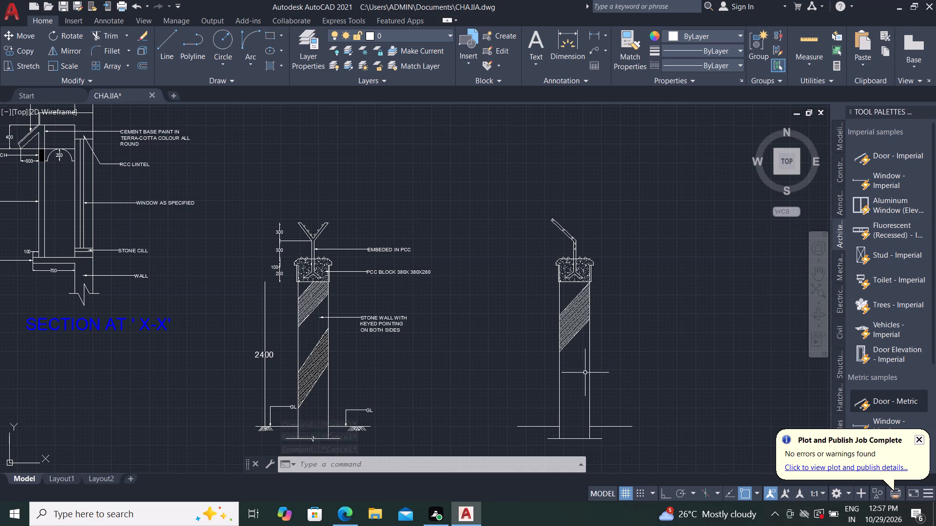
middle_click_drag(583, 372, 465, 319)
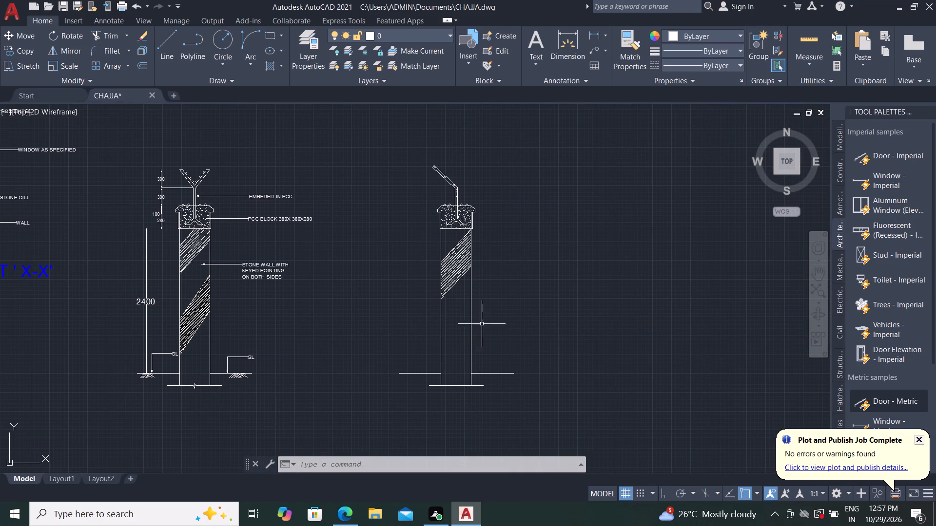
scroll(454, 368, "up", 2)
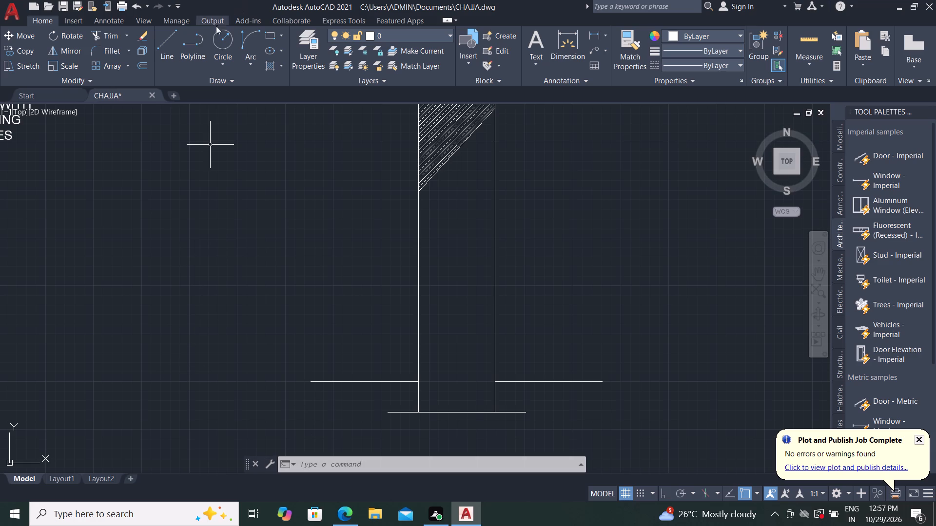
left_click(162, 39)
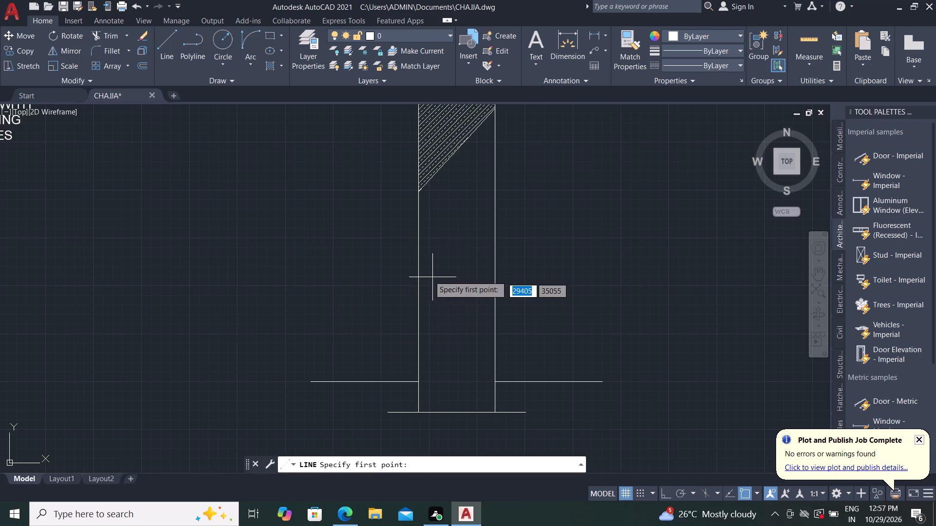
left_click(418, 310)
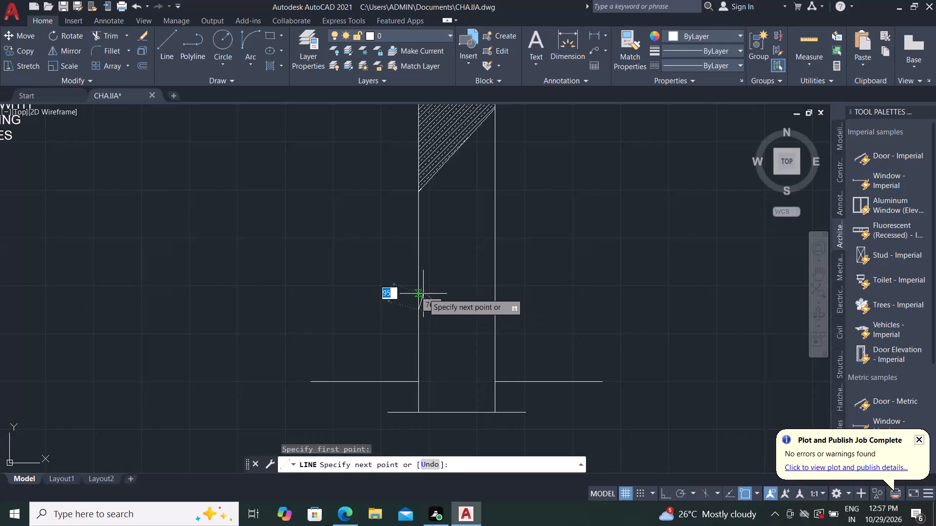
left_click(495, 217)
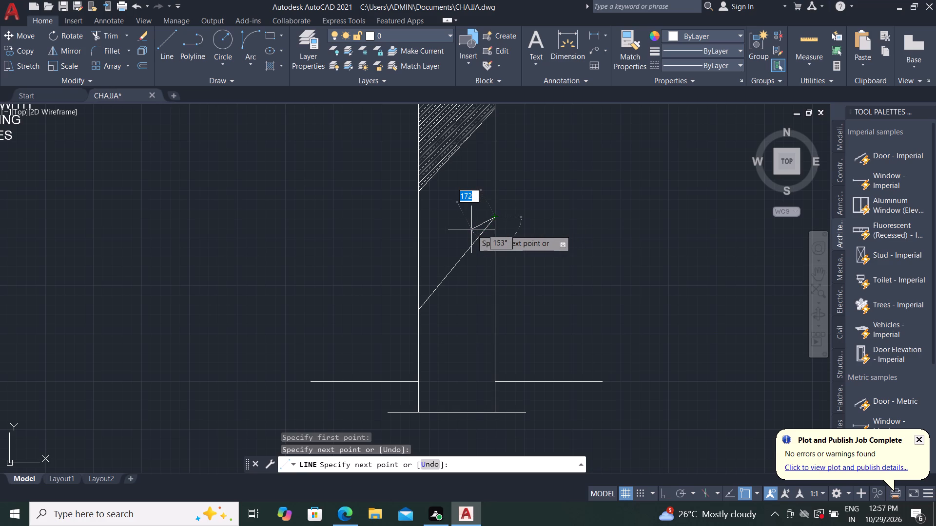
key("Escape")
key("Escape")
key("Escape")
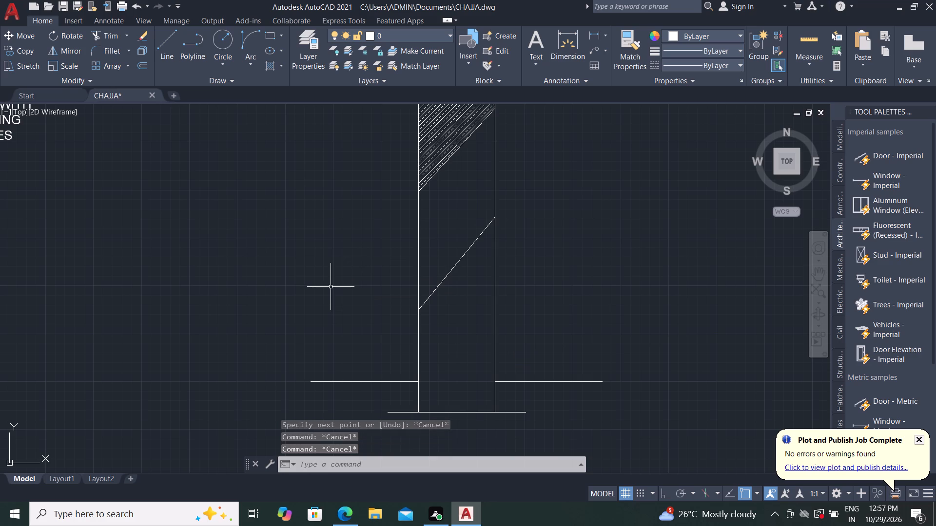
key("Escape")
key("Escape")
Draw the lower band's bottom edge as a line at about 51° across the wall shaft, starting just above the ground line.
type("L")
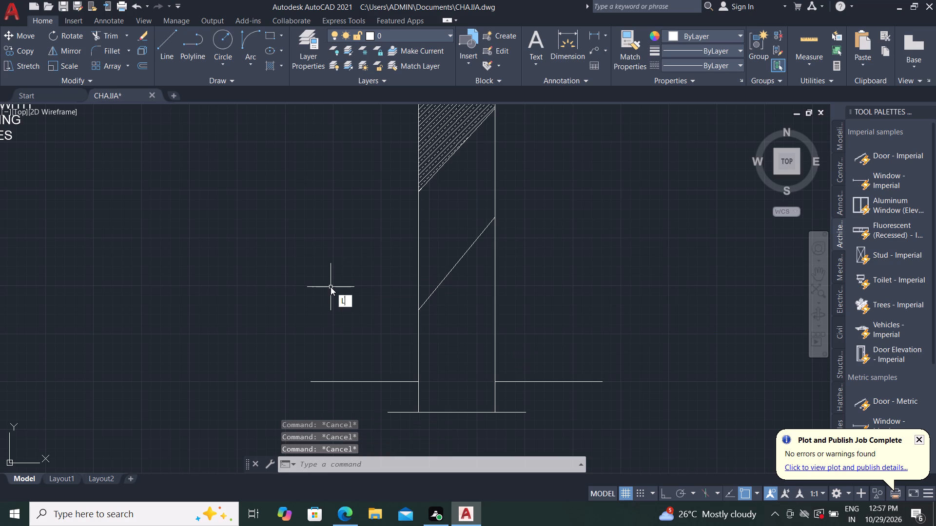
key("space")
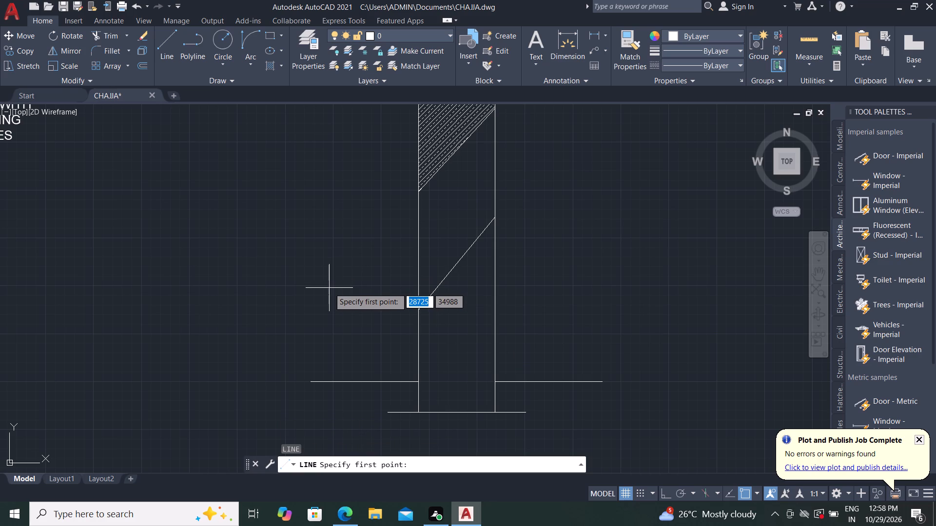
left_click(417, 373)
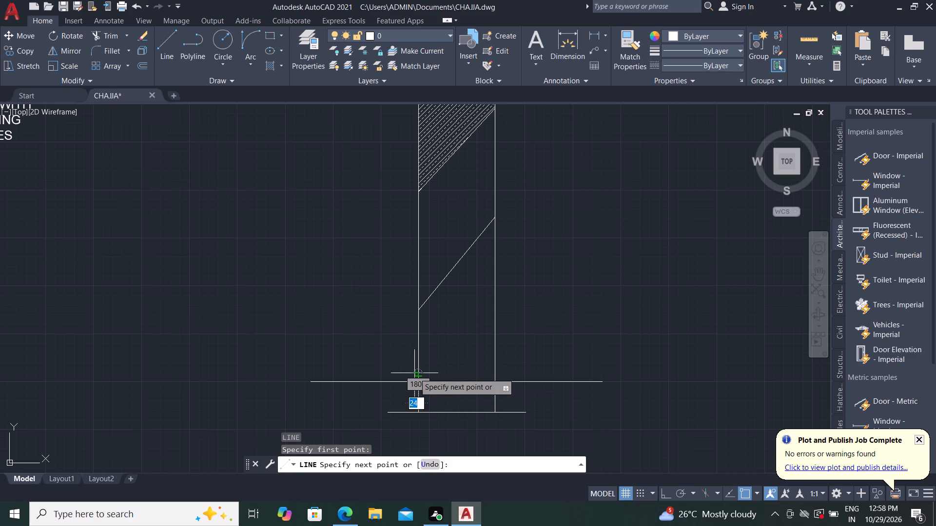
left_click(496, 278)
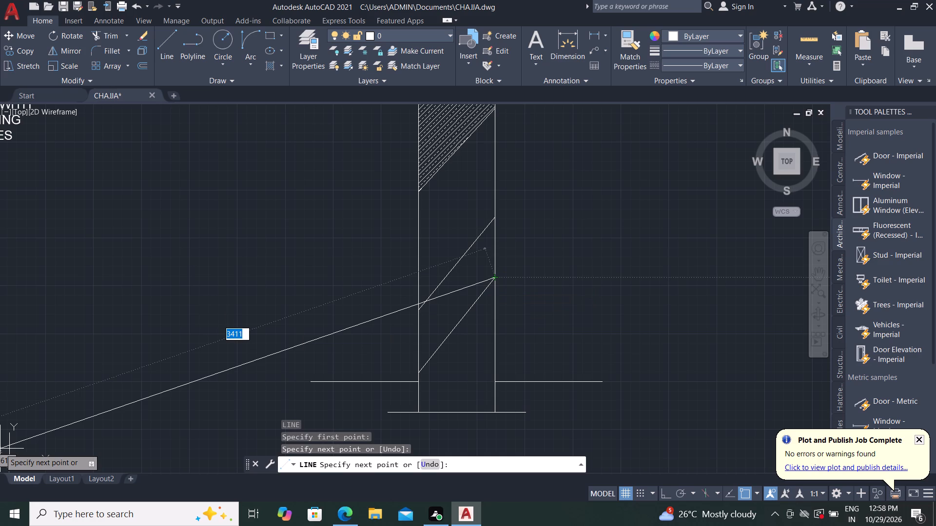
key("grave")
key("Escape")
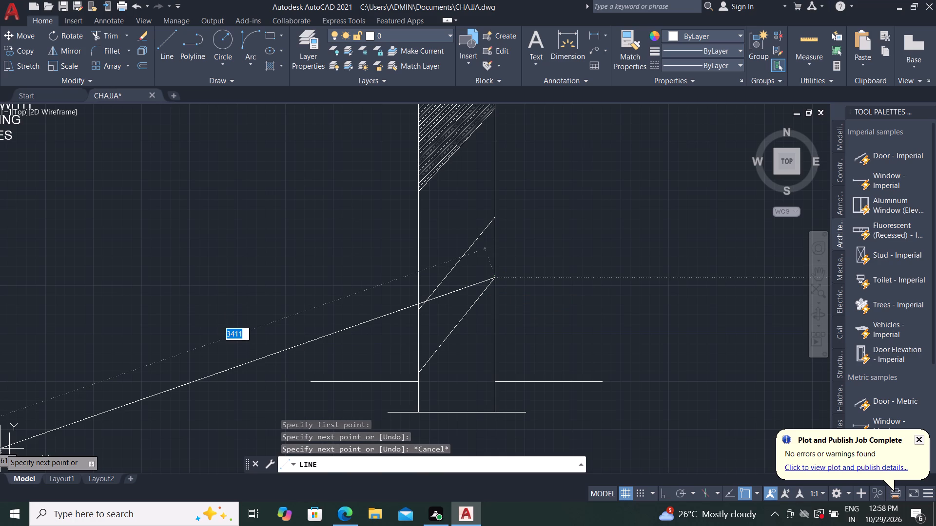
key("space")
key("space")
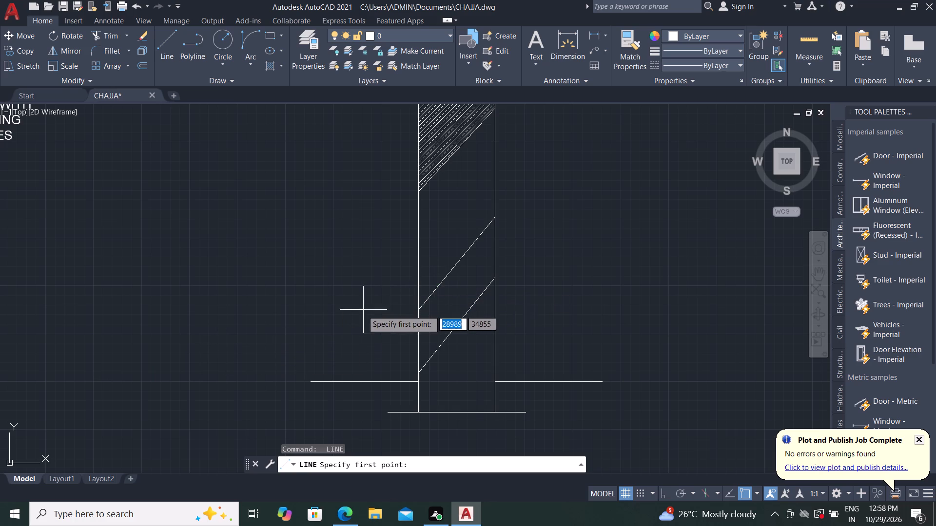
key("Escape")
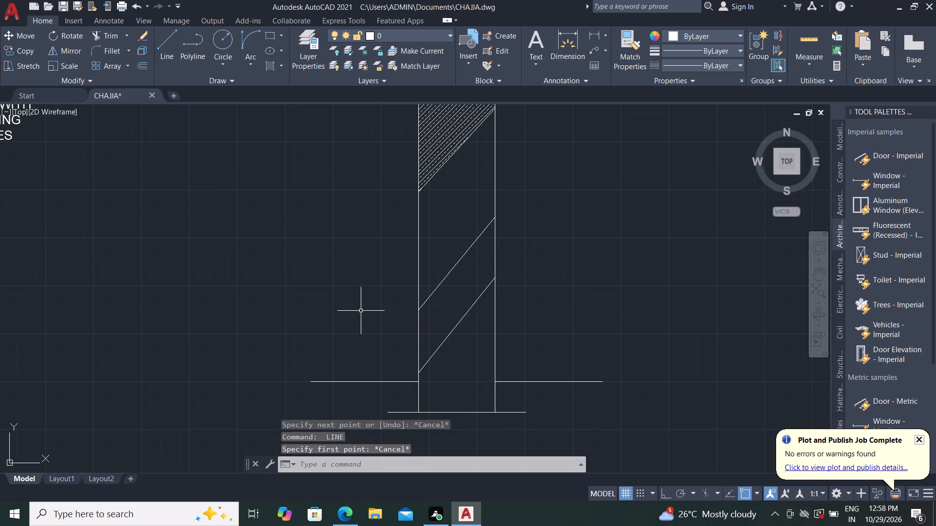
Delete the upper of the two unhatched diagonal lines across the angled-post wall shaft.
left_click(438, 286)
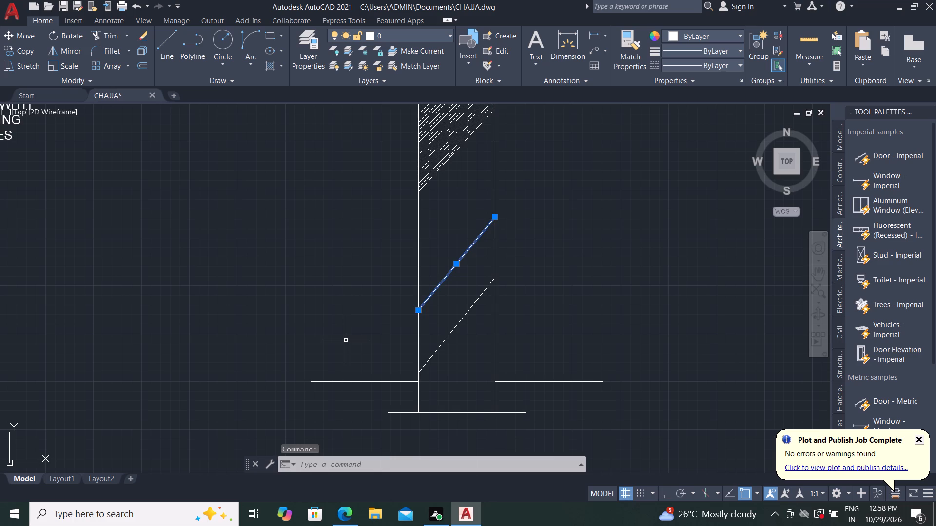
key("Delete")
Draw the lower band's top edge as a line about 777 long at 51° across the shaft, between the hatched band and the lower diagonal.
key("l")
key("space")
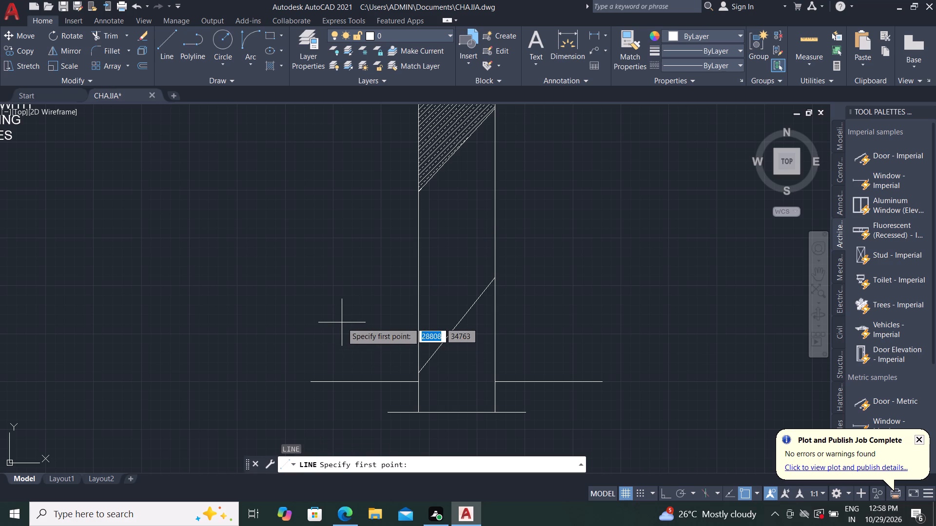
left_click(420, 295)
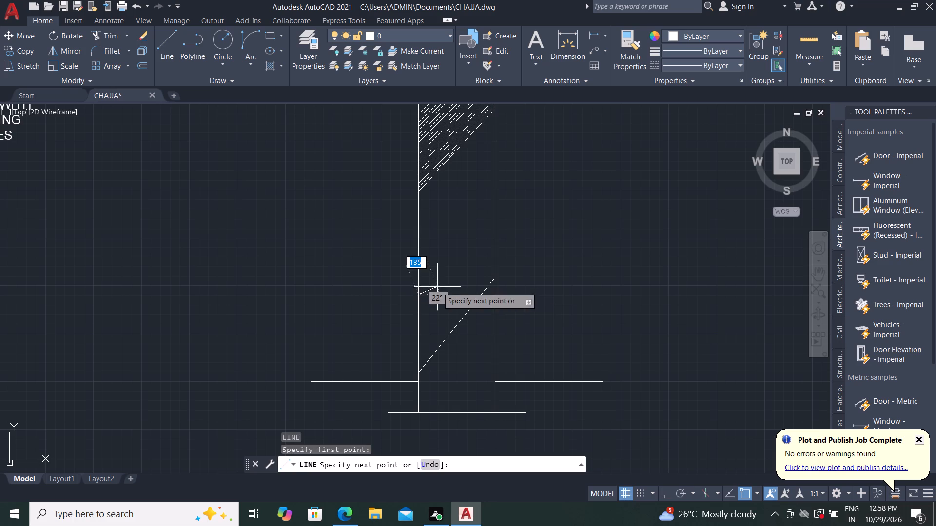
left_click(494, 203)
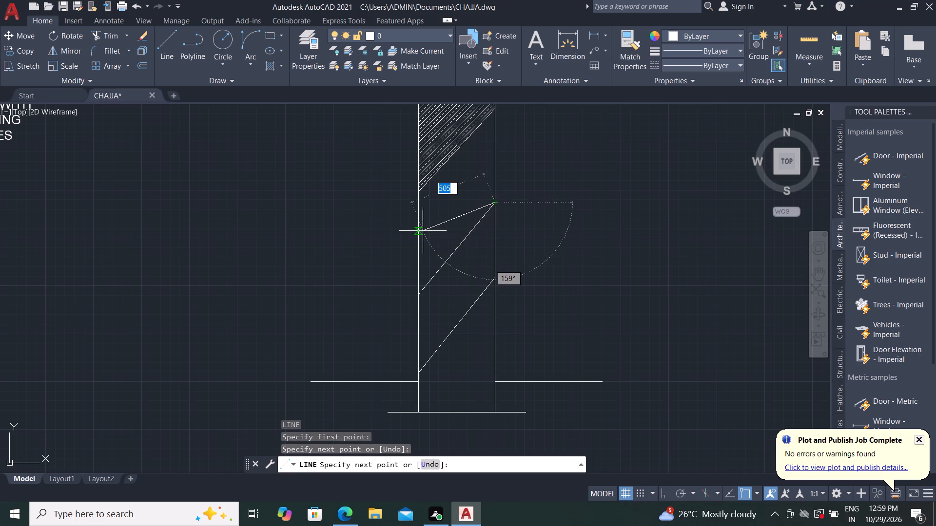
key("Escape")
key("Escape")
key("Escape")
key("Escape")
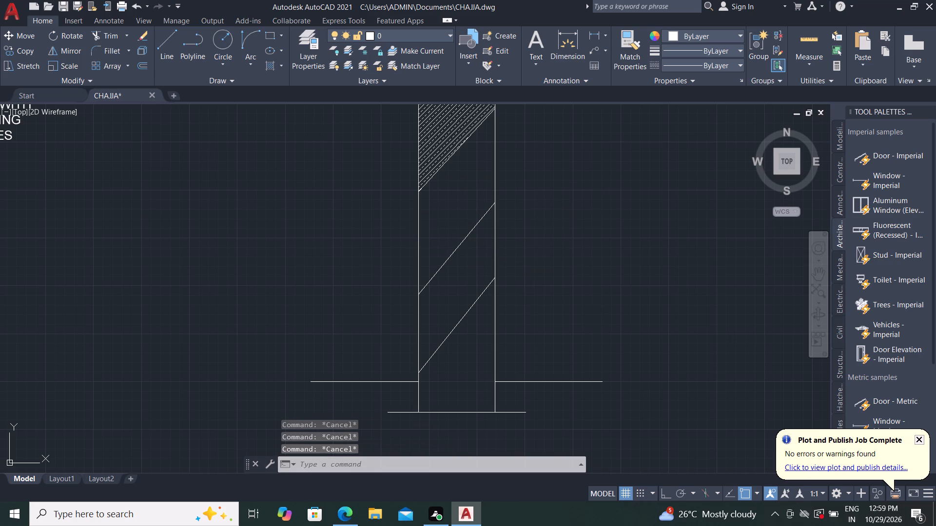
key("Escape")
key("Escape")
key("Escape")
Hatch the lower diagonal band of the angled-post wall shaft with the current pattern at scale 30.
key("h")
key("space")
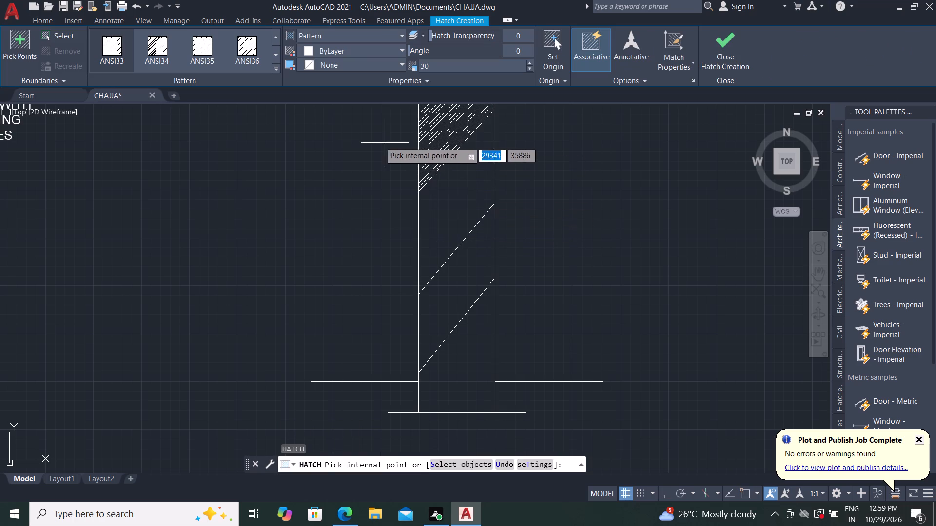
left_click(447, 284)
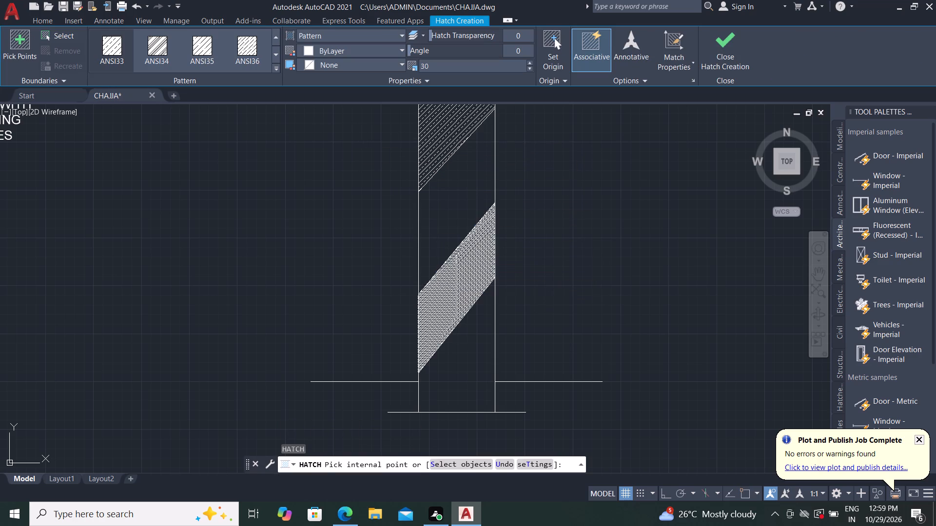
scroll(455, 269, "down", 1)
scroll(498, 280, "down", 2)
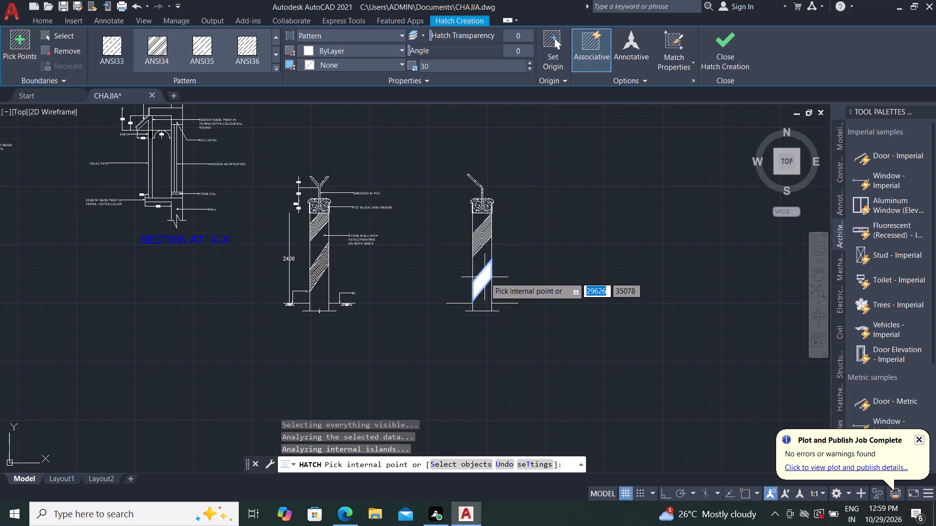
key("Escape")
Delete the hatch from the upper diagonal band of the angled-post wall shaft.
scroll(492, 243, "up", 3)
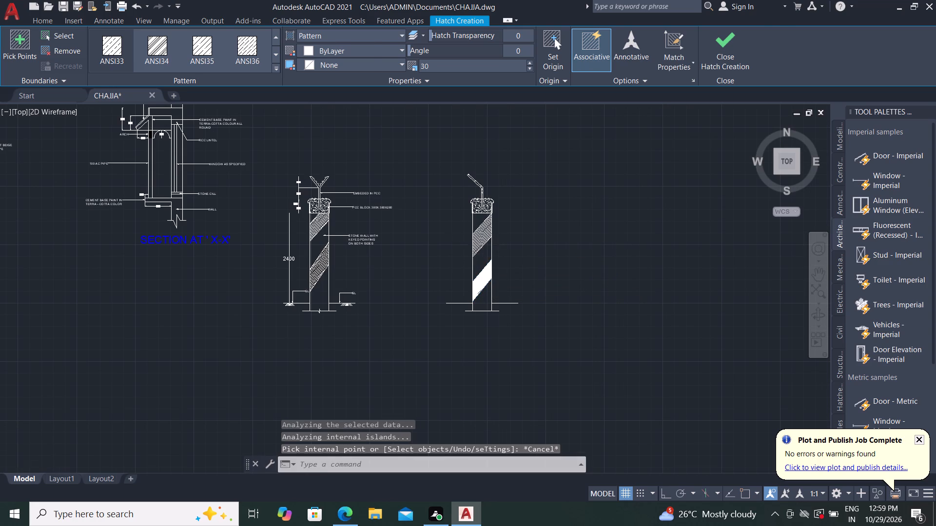
scroll(486, 240, "up", 3)
left_click(424, 207)
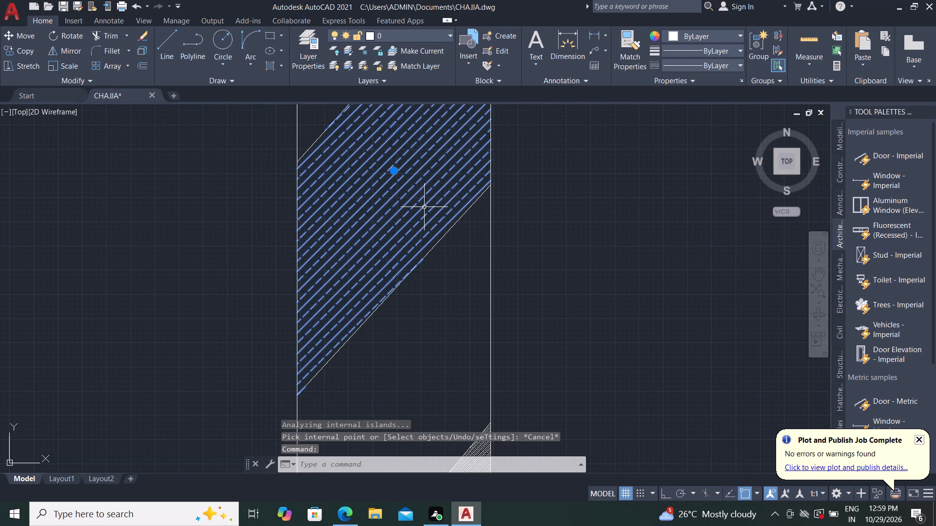
key("Delete")
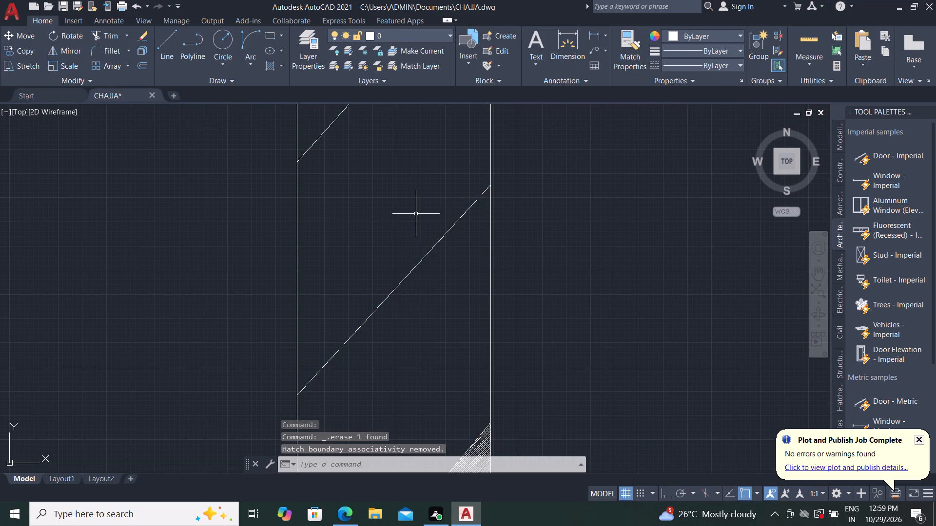
key("Escape")
key("Escape")
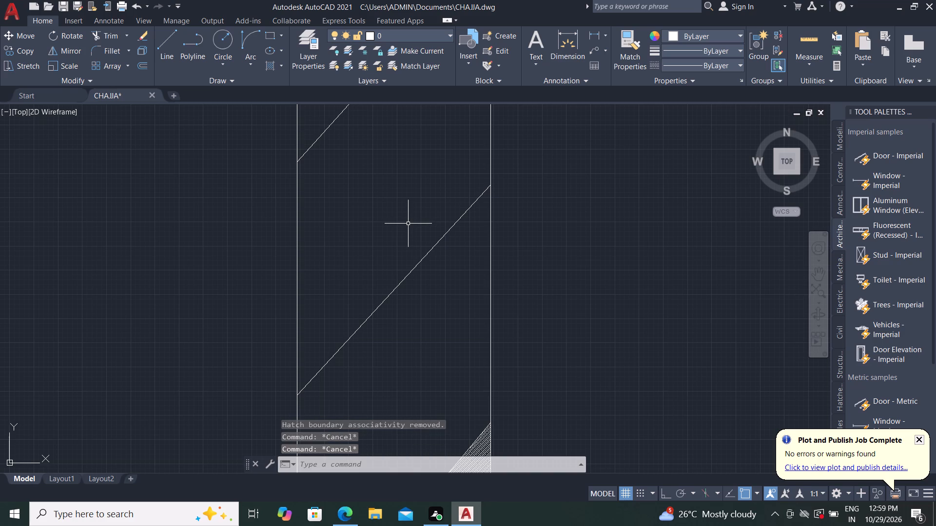
key("Escape")
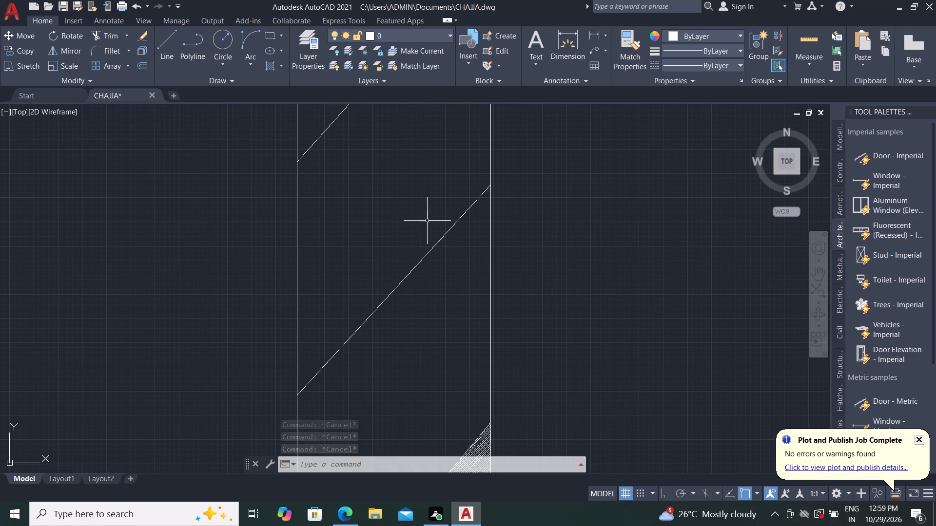
Delete the bottom diagonal edge of the unhatched upper band on the angled-post wall shaft.
middle_click_drag(427, 221, 485, 266)
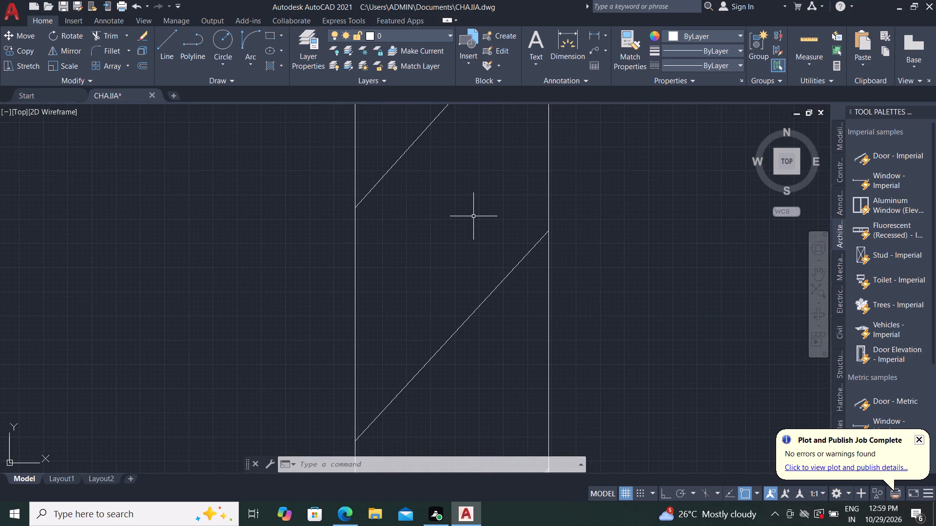
scroll(488, 229, "down", 2)
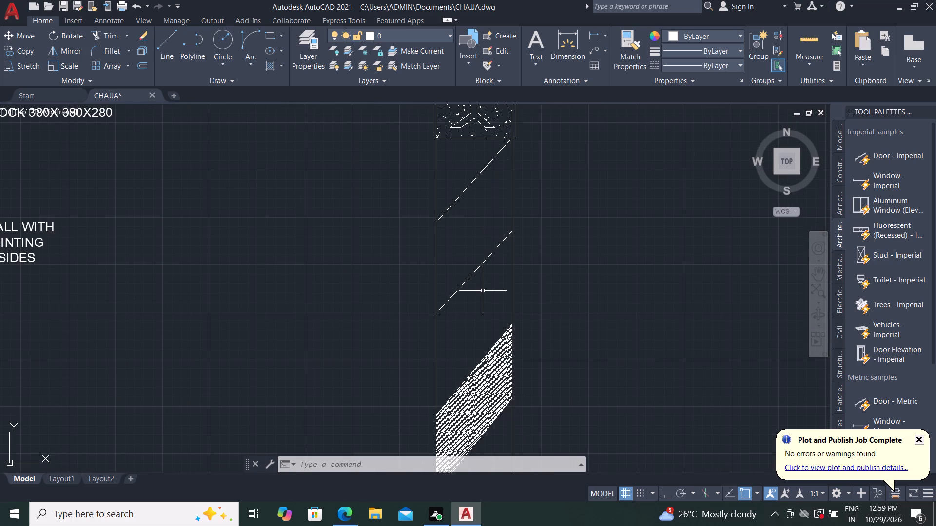
left_click(476, 269)
key("Delete")
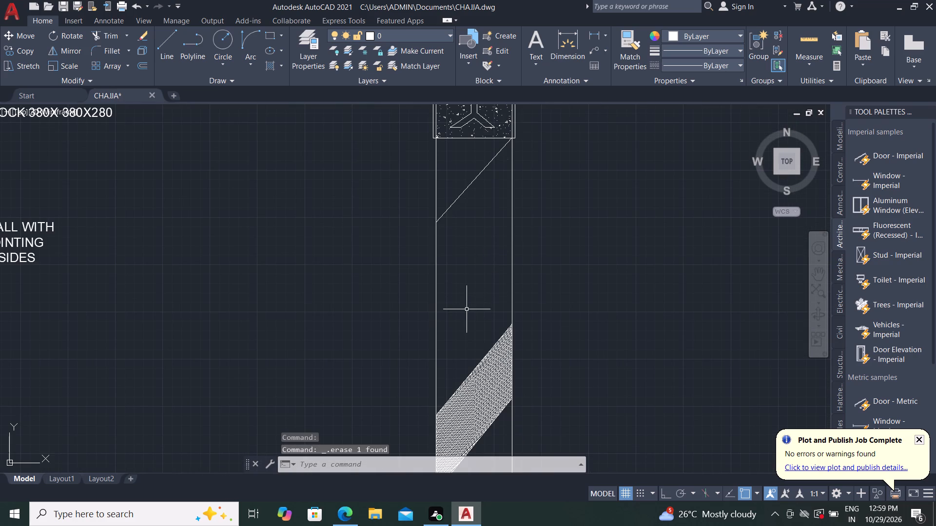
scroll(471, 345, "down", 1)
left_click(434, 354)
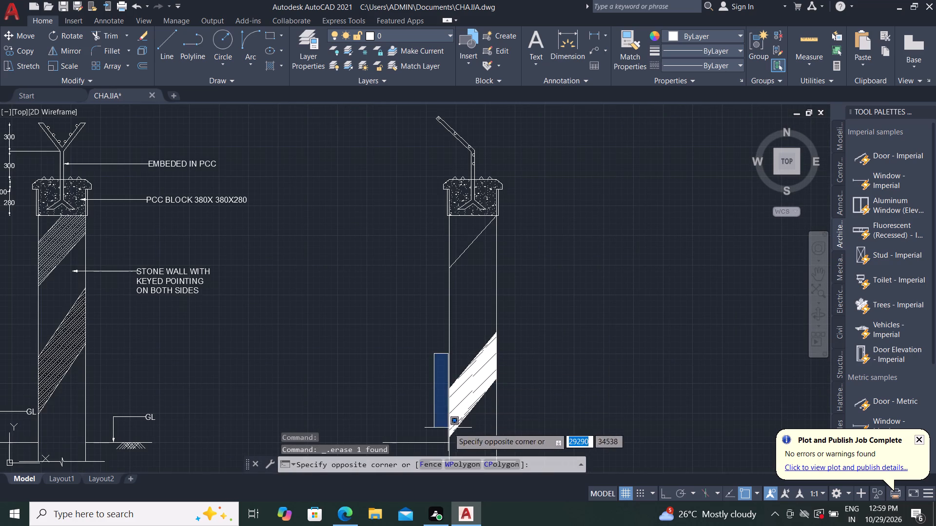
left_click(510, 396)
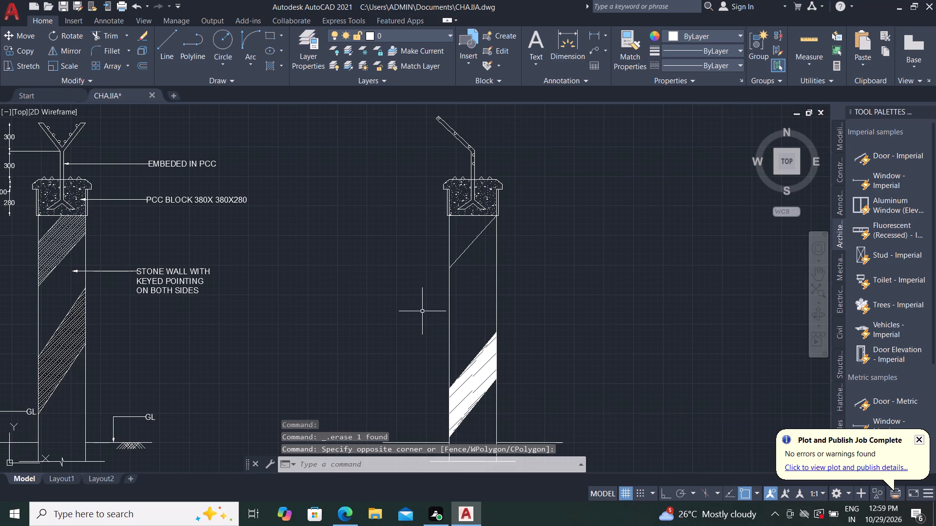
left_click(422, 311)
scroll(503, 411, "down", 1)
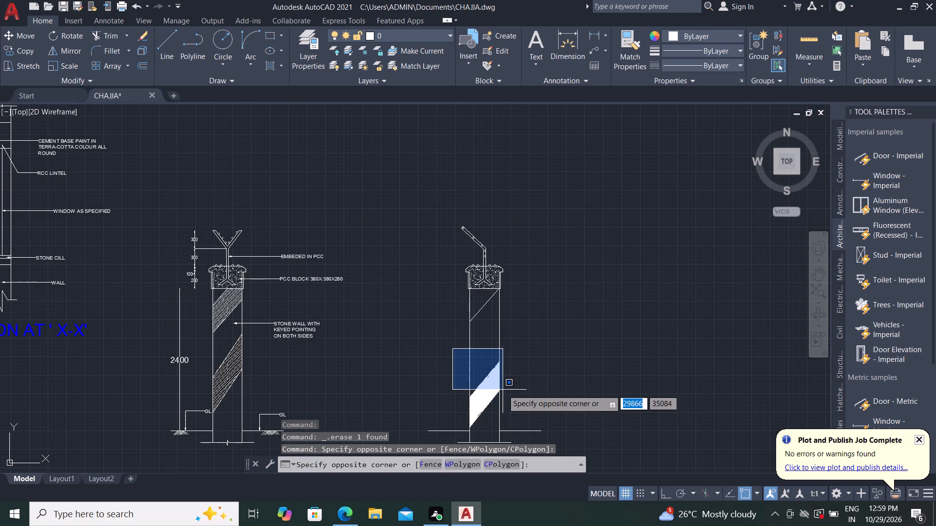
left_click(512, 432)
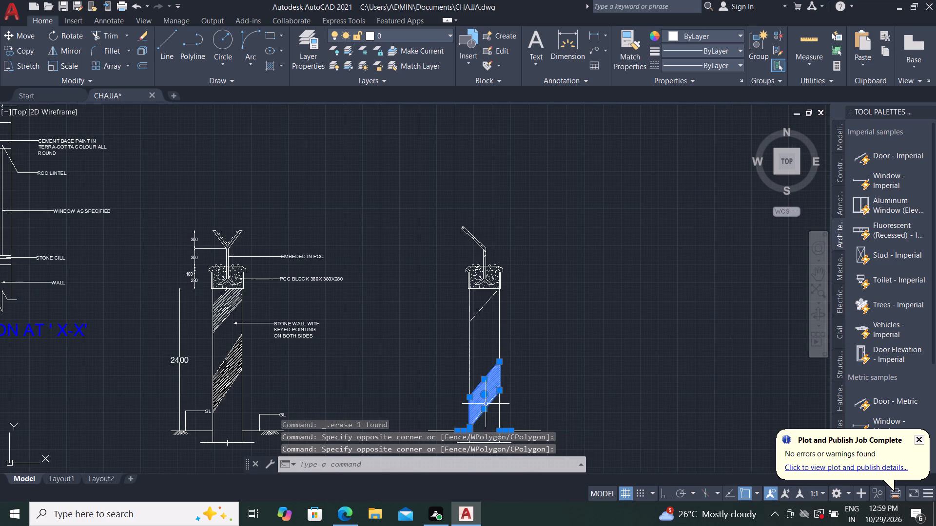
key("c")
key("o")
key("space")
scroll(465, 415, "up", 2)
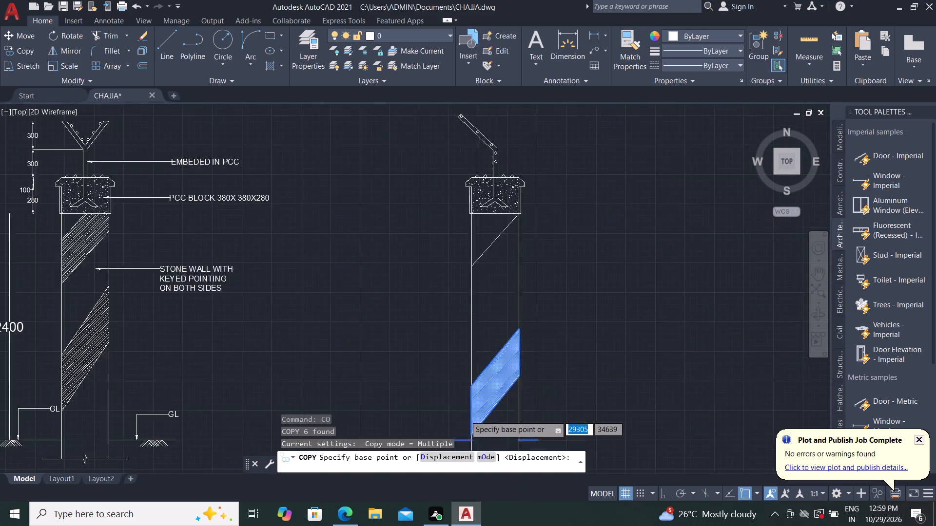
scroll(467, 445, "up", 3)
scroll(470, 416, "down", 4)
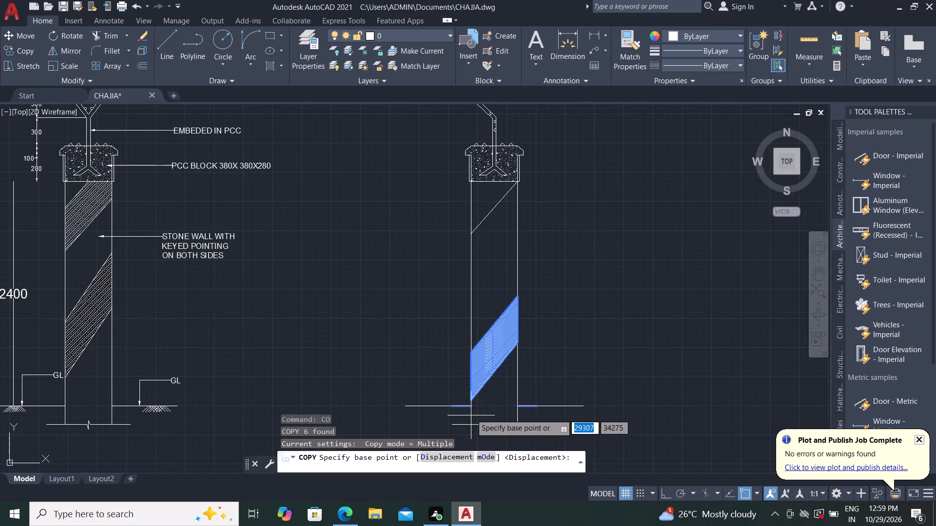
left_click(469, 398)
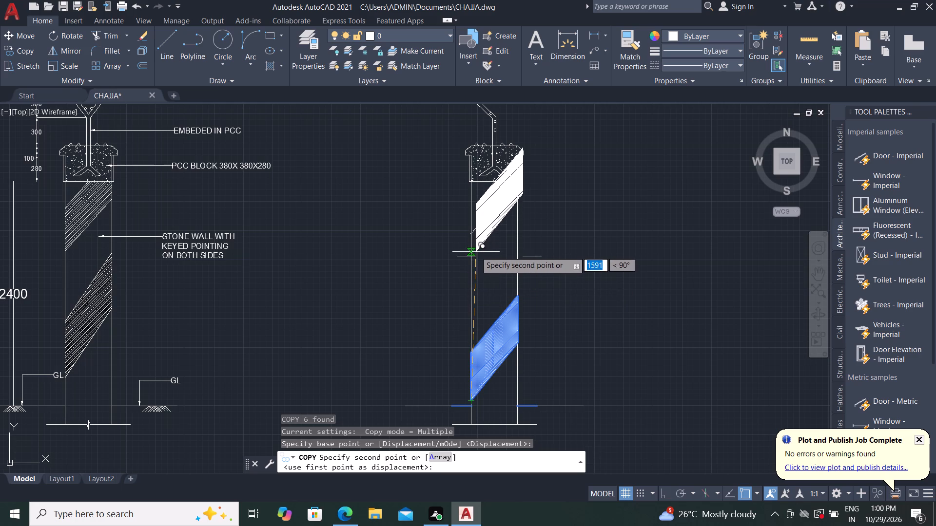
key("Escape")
Delete the remaining diagonal line directly below the PCC block on the angled-post wall shaft.
left_click(480, 220)
left_click(480, 233)
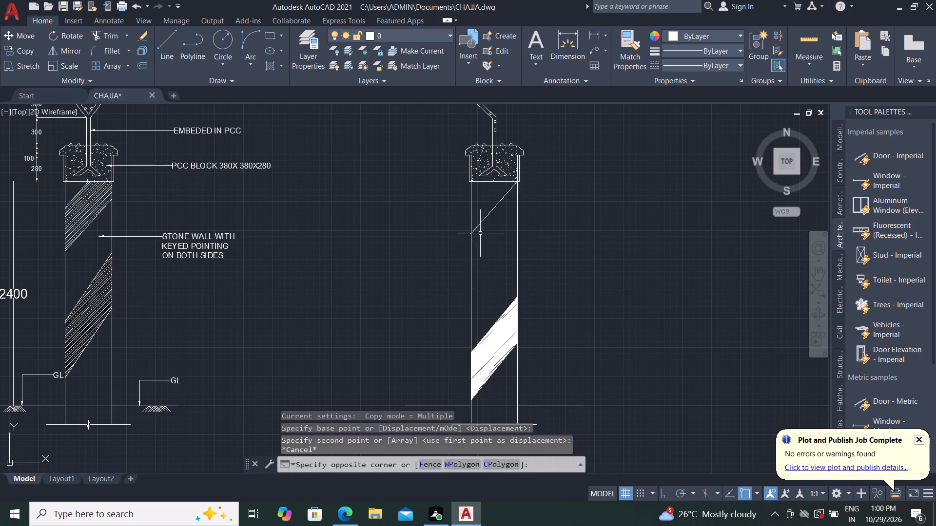
left_click(488, 210)
left_click(490, 214)
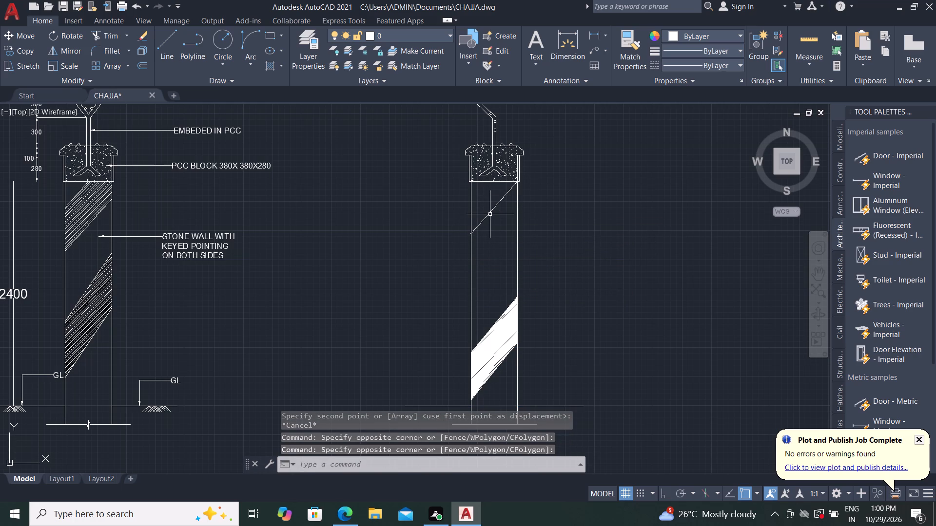
left_click(488, 214)
key("Delete")
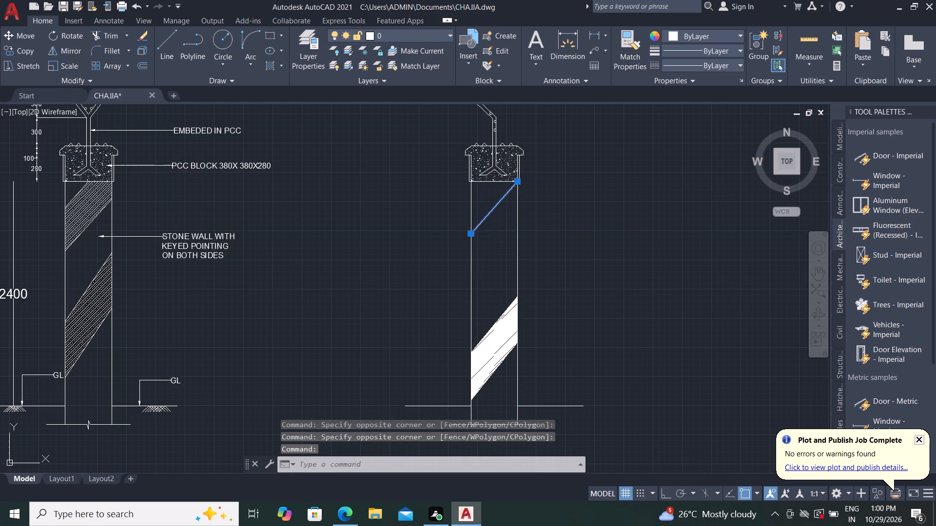
Draw a diagonal line about 523 long from the PCC block's bottom edge down past the shaft's left side.
scroll(502, 173, "up", 2)
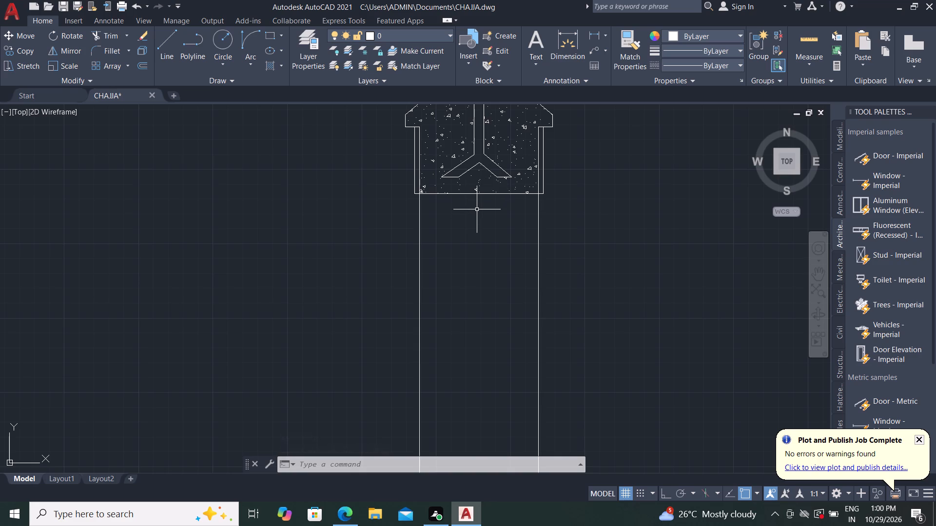
key("Escape")
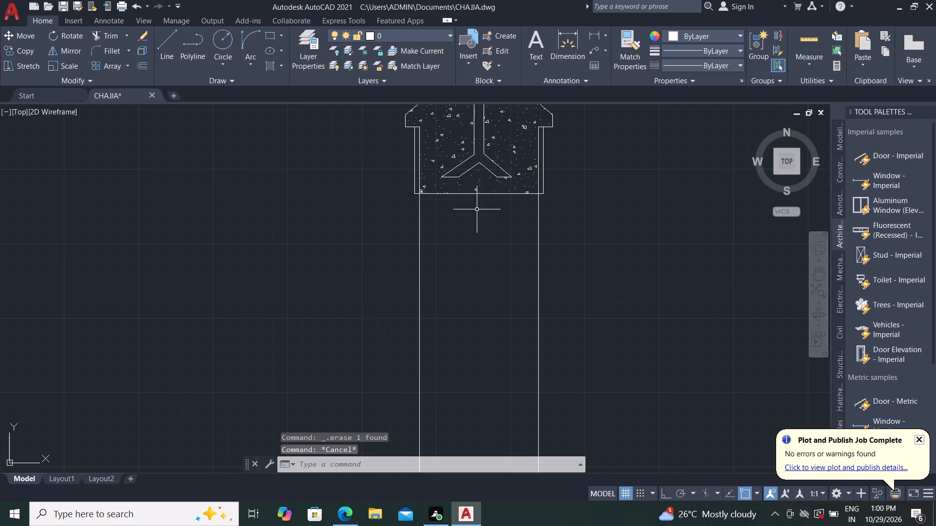
key("l")
key("space")
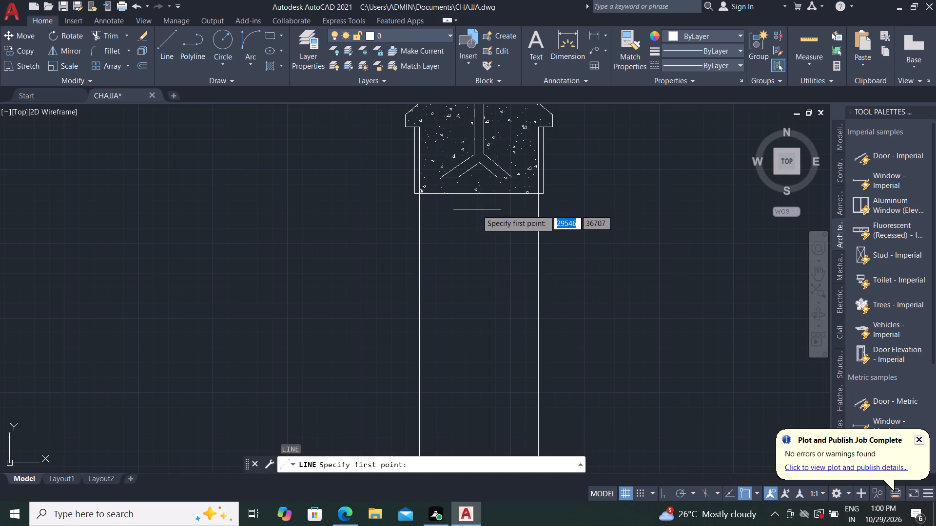
left_click(496, 194)
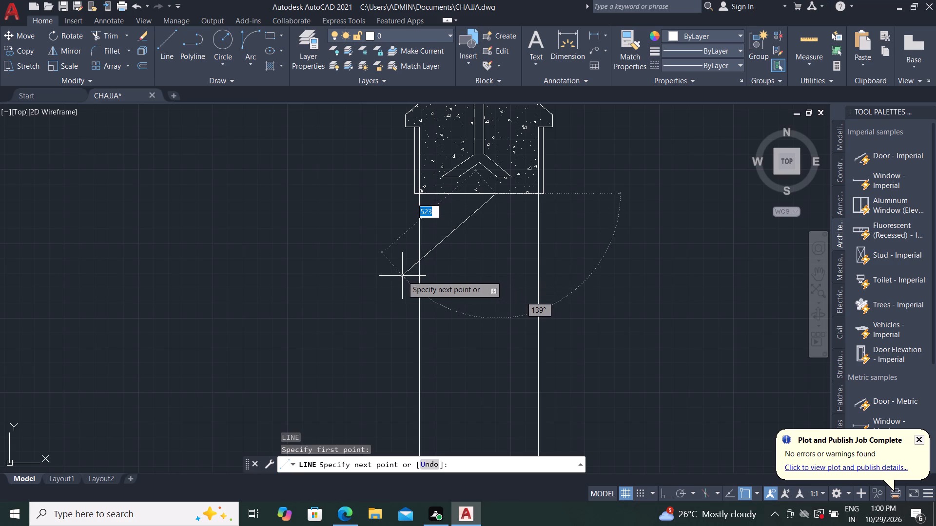
left_click(402, 276)
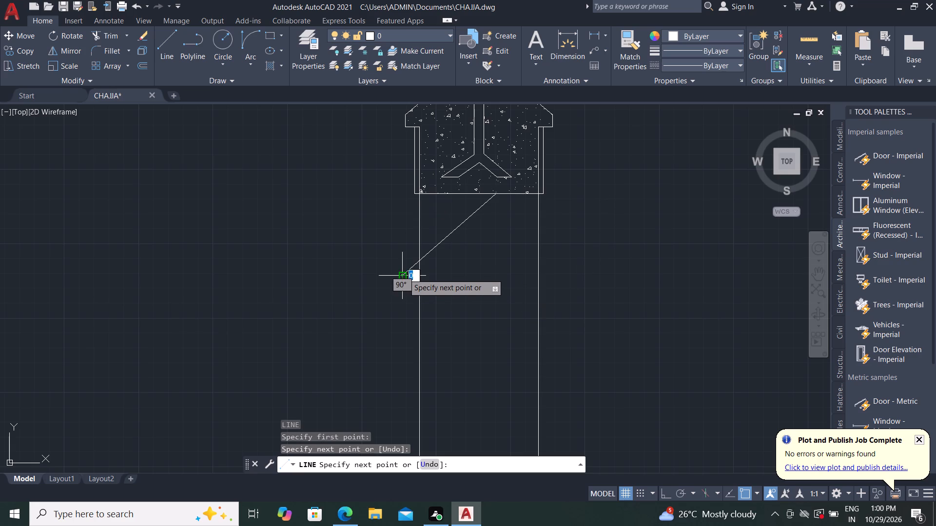
key("Escape")
key("Escape")
key("Escape")
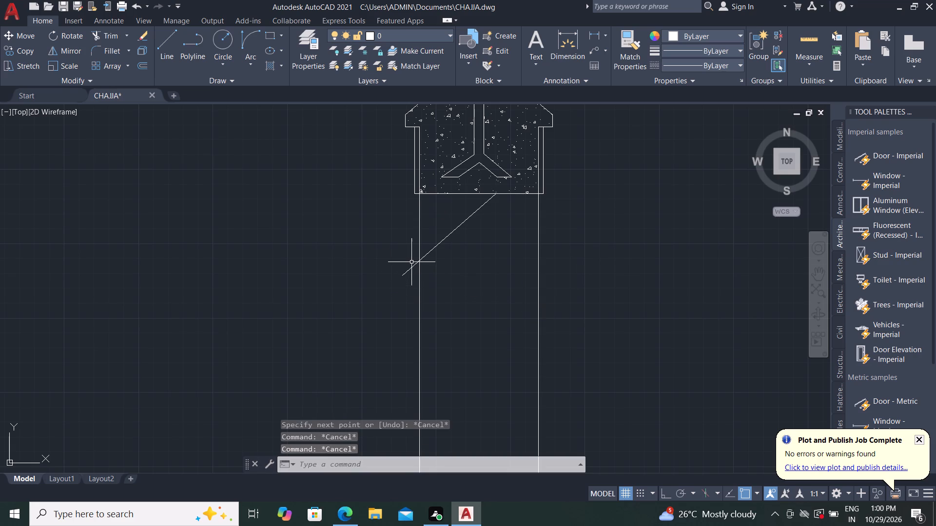
key("Escape")
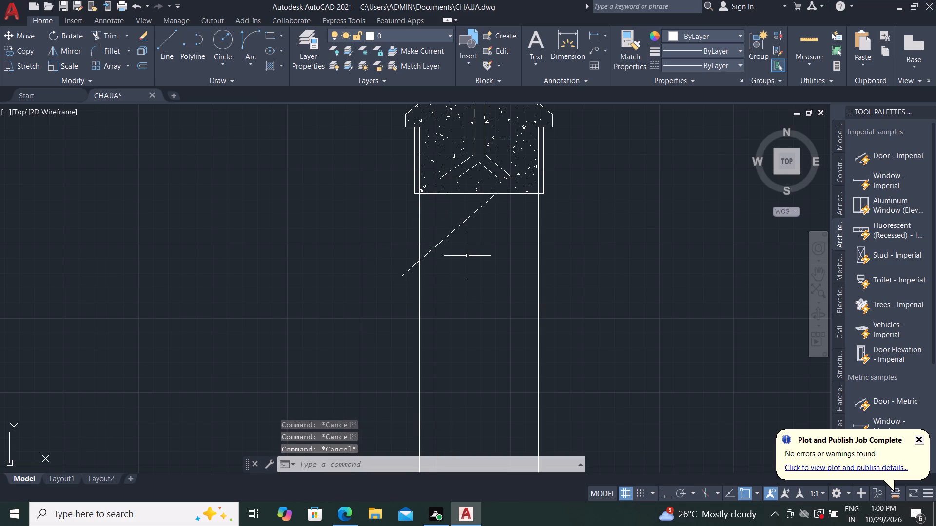
key("Escape")
Trim the end of the new diagonal that extends beyond the shaft's left side.
type("TR")
key("space")
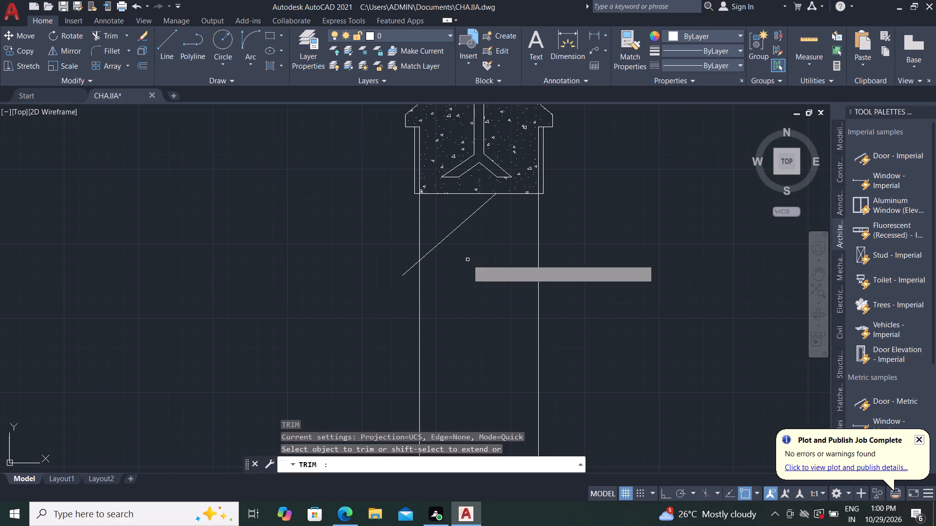
left_click(405, 272)
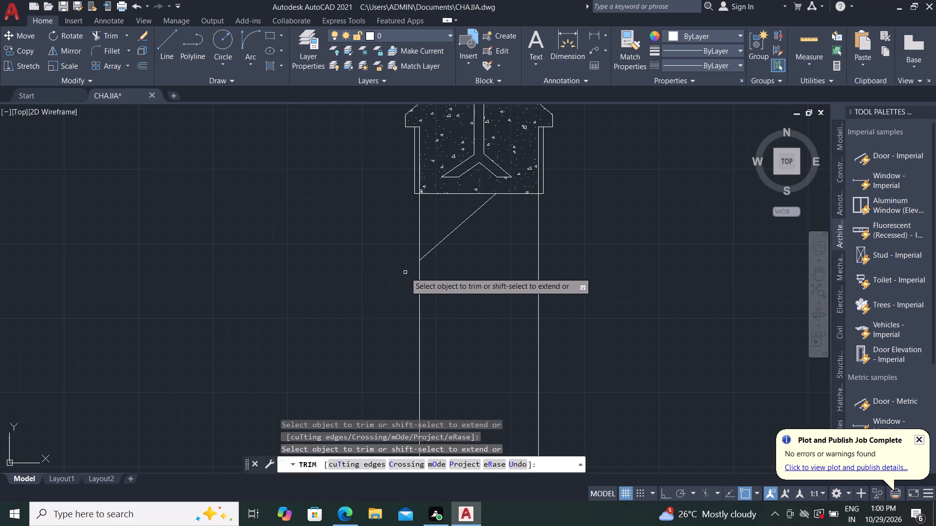
key("Escape")
key("Escape")
key("Escape")
key("Escape")
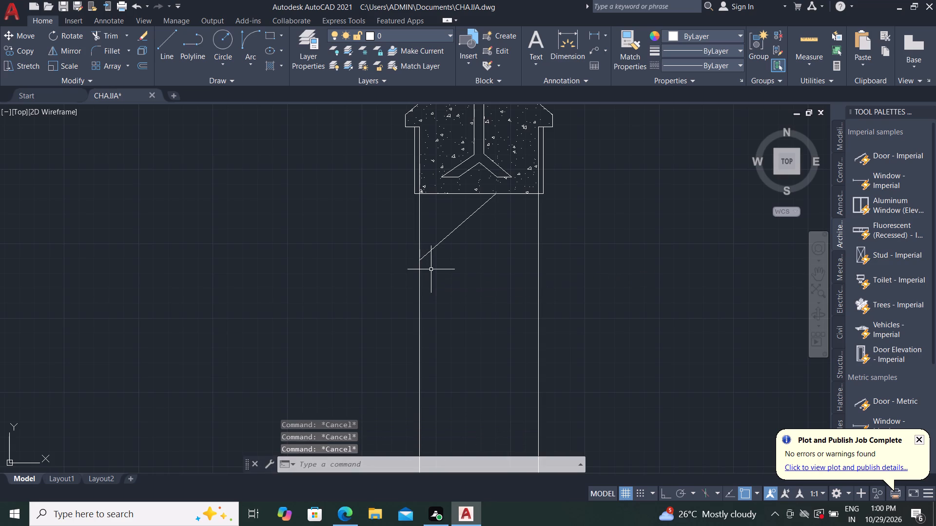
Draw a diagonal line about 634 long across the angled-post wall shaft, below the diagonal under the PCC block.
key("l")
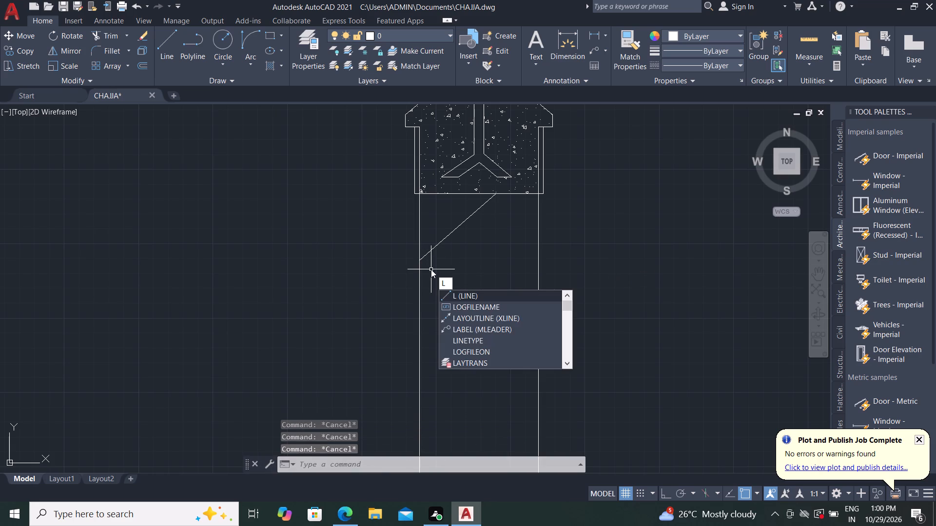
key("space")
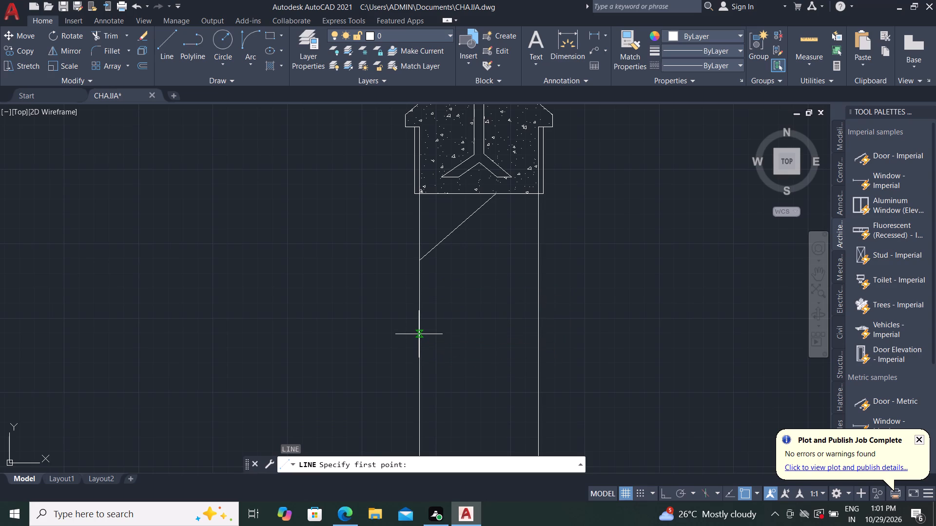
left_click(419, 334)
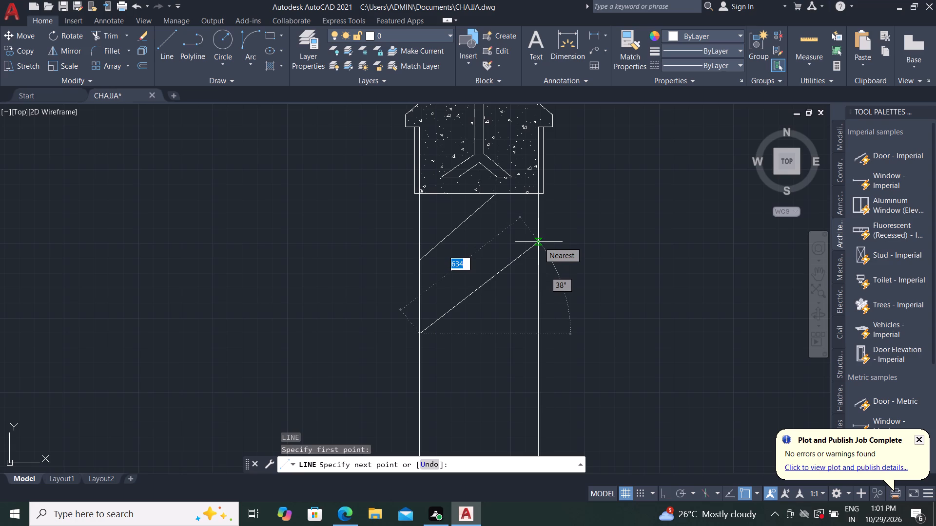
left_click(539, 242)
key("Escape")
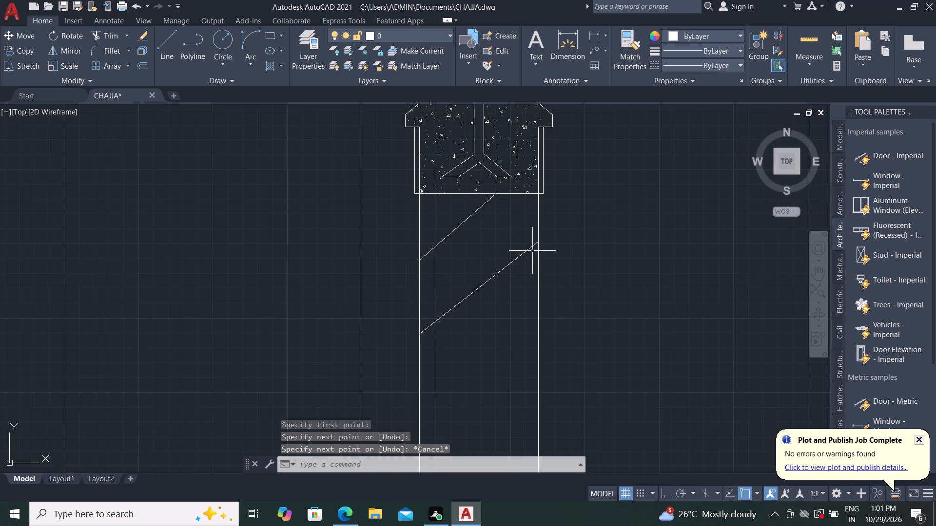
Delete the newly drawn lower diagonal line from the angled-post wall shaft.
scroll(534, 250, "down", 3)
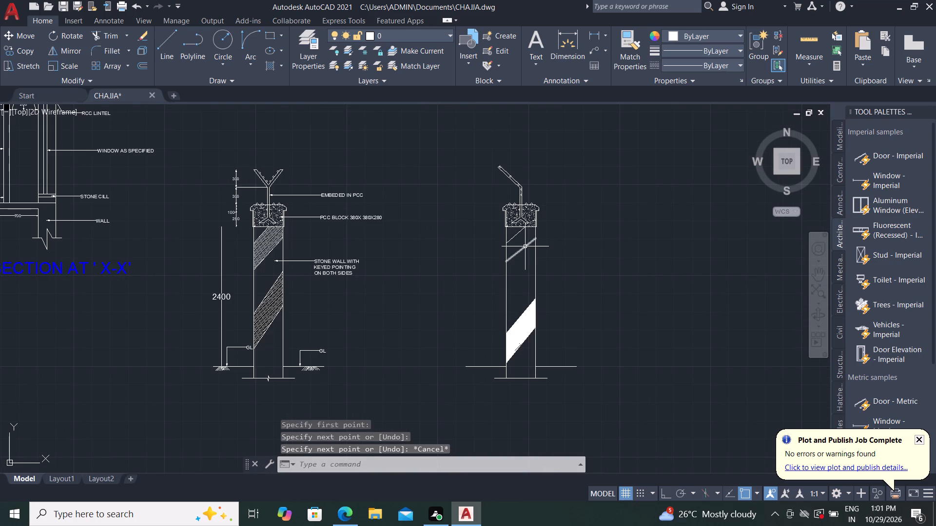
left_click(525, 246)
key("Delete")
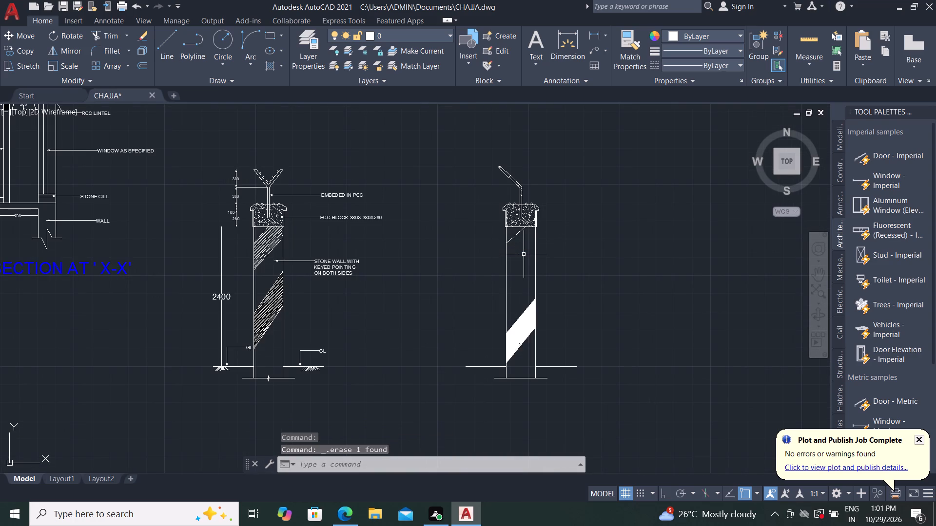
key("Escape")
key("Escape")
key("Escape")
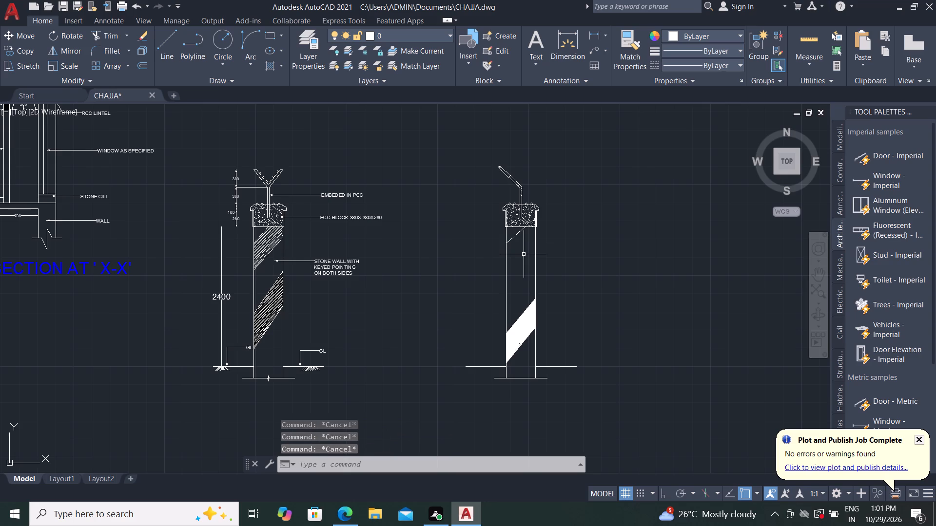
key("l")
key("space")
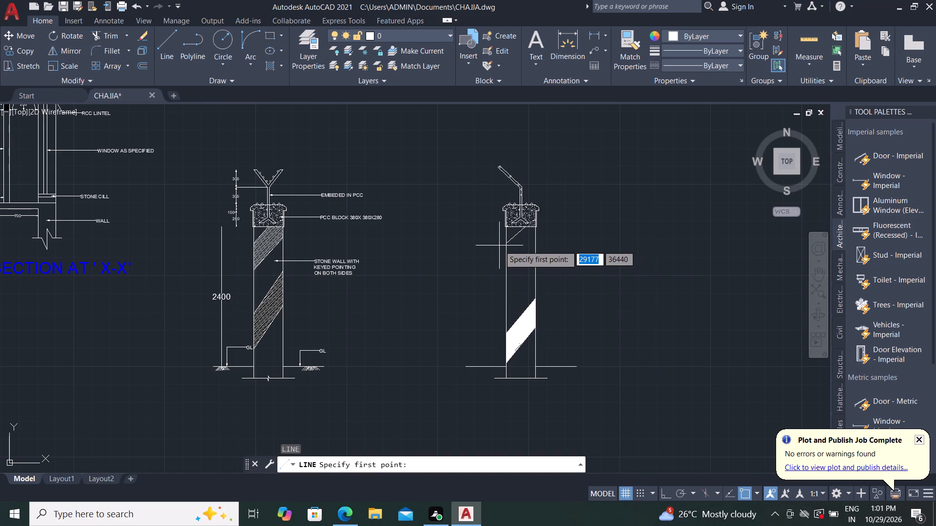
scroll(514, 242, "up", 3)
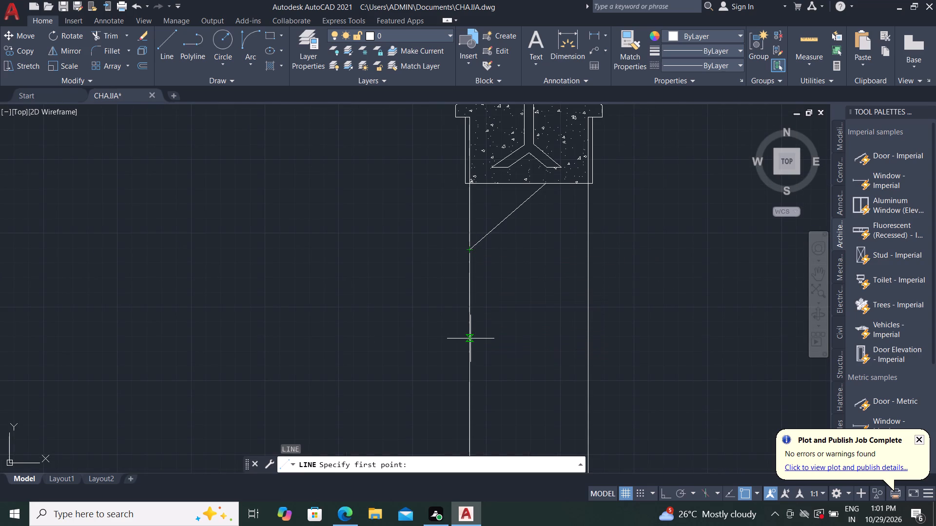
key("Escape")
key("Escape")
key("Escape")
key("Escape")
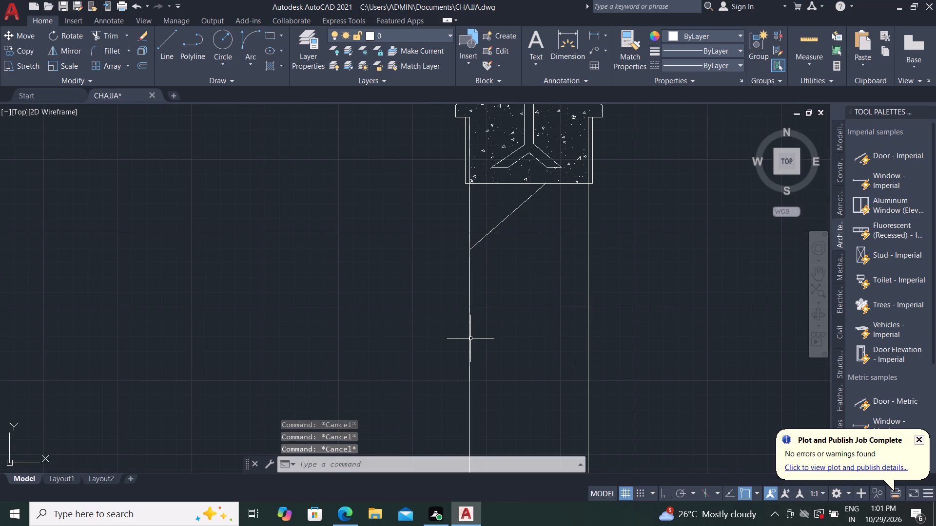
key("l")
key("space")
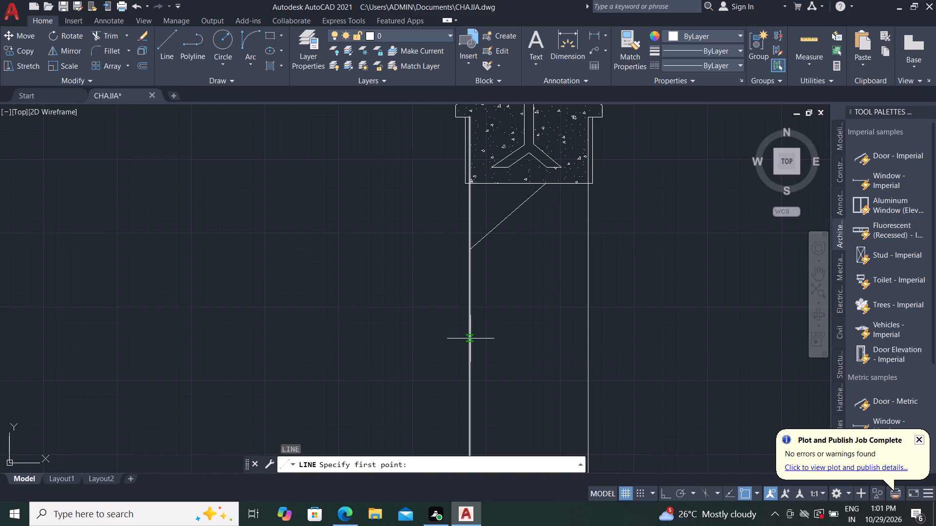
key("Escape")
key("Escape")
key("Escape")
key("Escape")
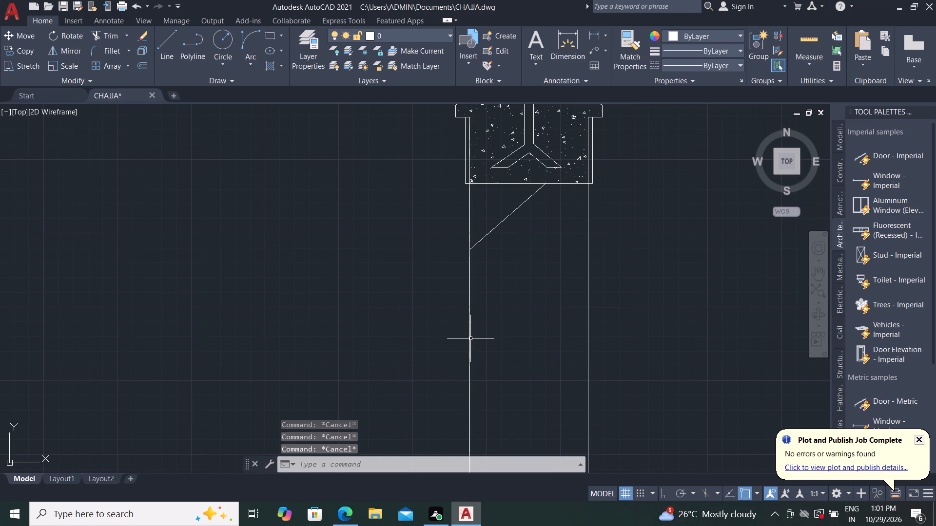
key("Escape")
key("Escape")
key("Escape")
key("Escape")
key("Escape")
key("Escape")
Draw the upper band's bottom edge as a diagonal line from the shaft's left side up to its right side.
key("l")
key("space")
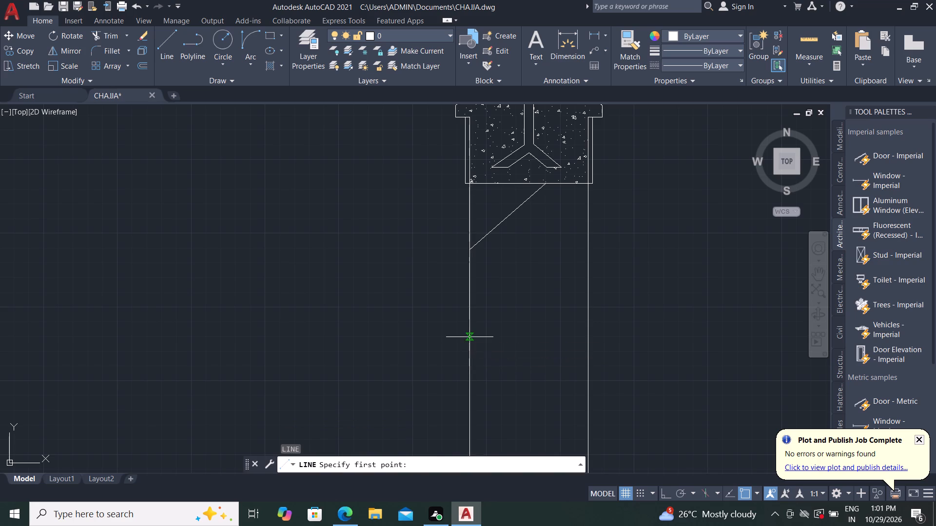
left_click(469, 337)
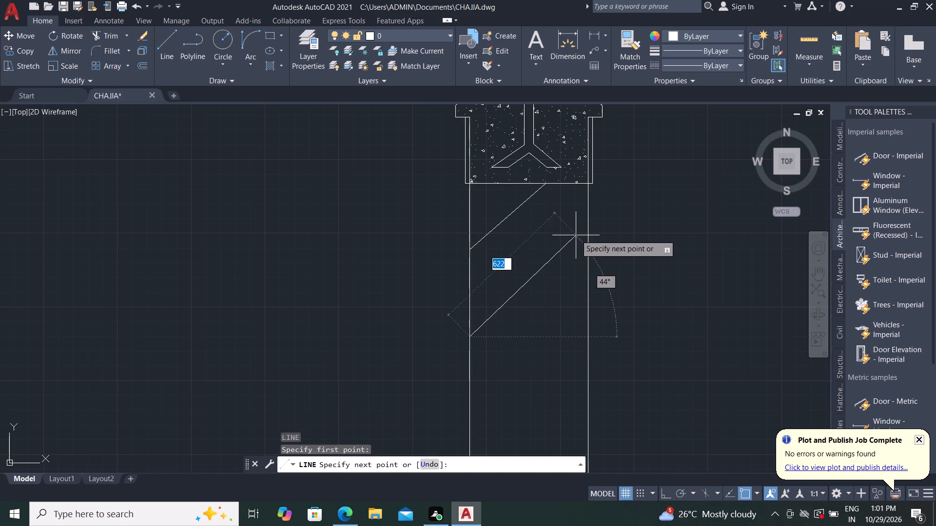
left_click(588, 238)
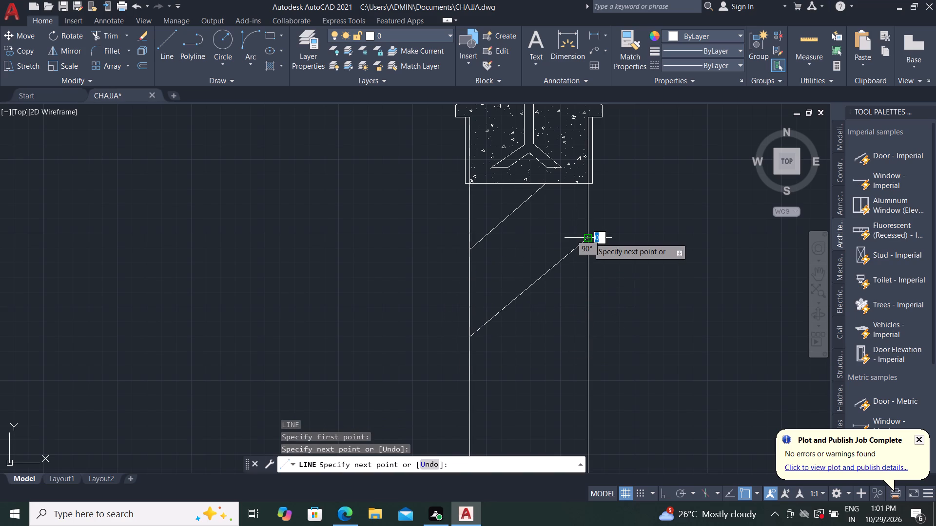
key("Escape")
Hatch the upper diagonal band between the two diagonals below the PCC block on the angled-post wall shaft.
scroll(540, 262, "down", 2)
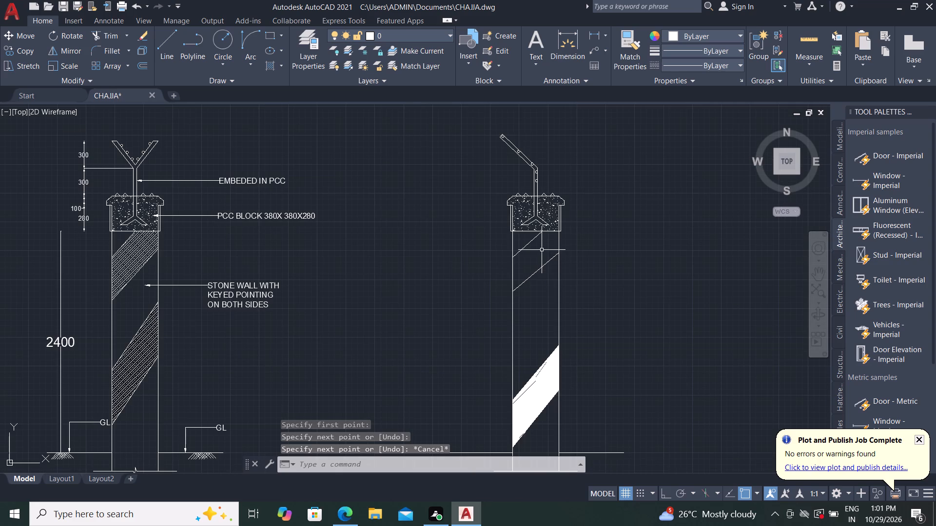
type("H")
key("space")
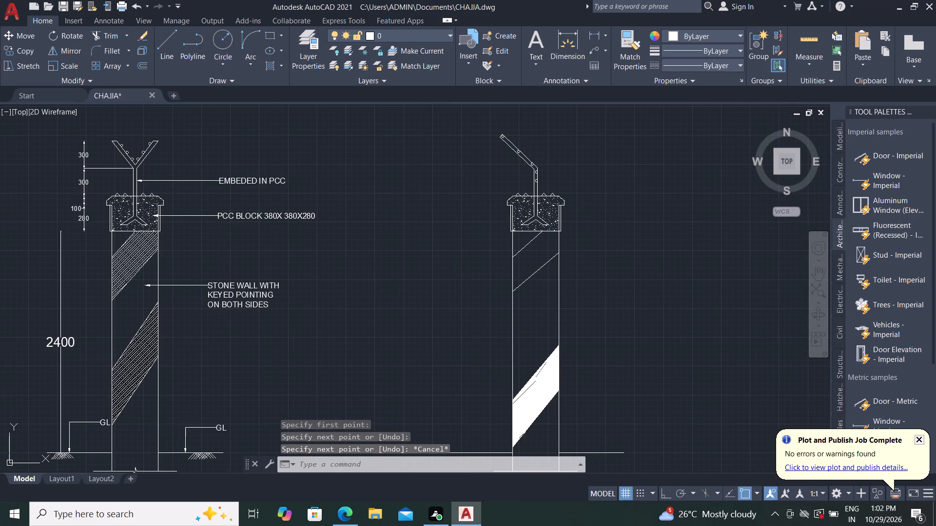
left_click(534, 261)
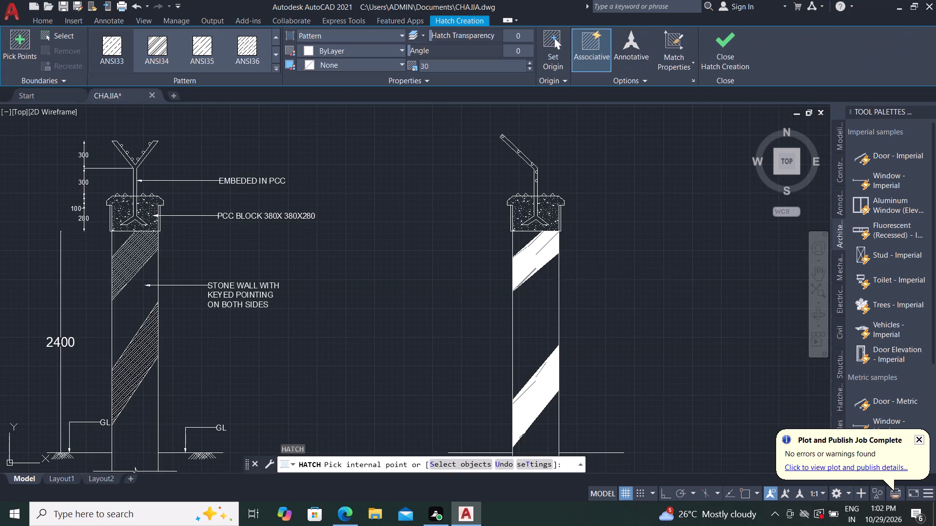
key("Escape")
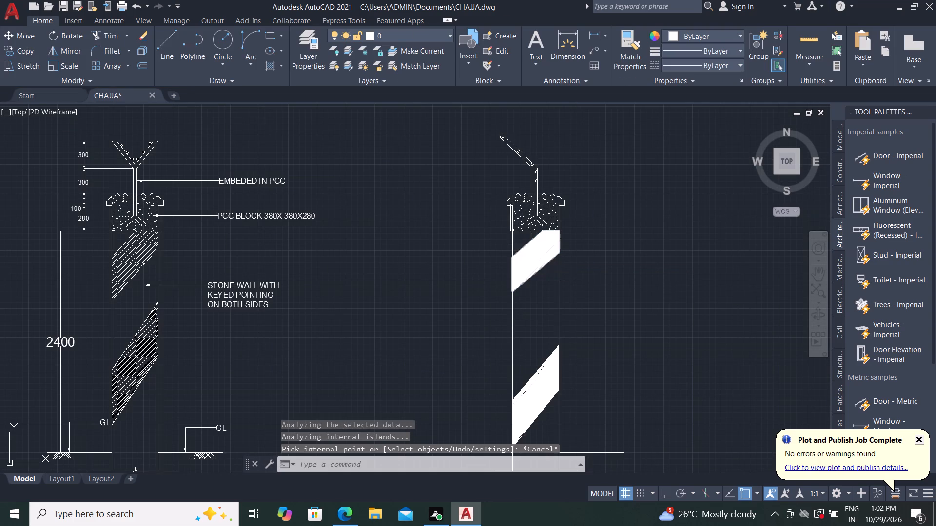
Set the pattern scale of the upper band's hatch to 100 and close the hatch properties.
left_click(530, 254)
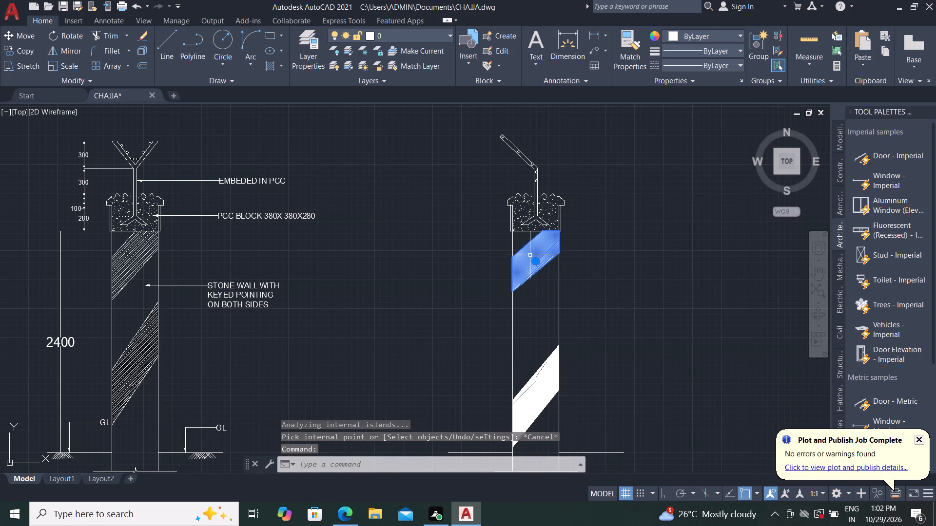
key("p")
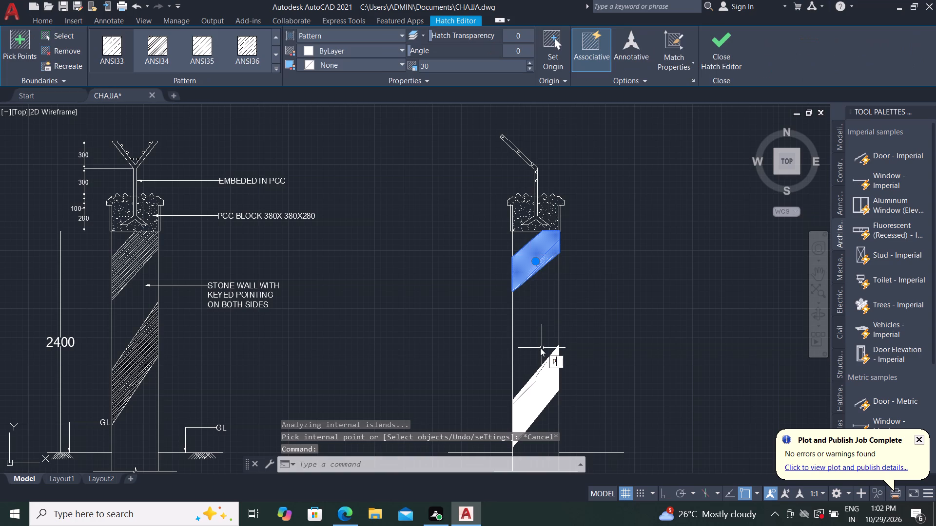
type("R")
key("space")
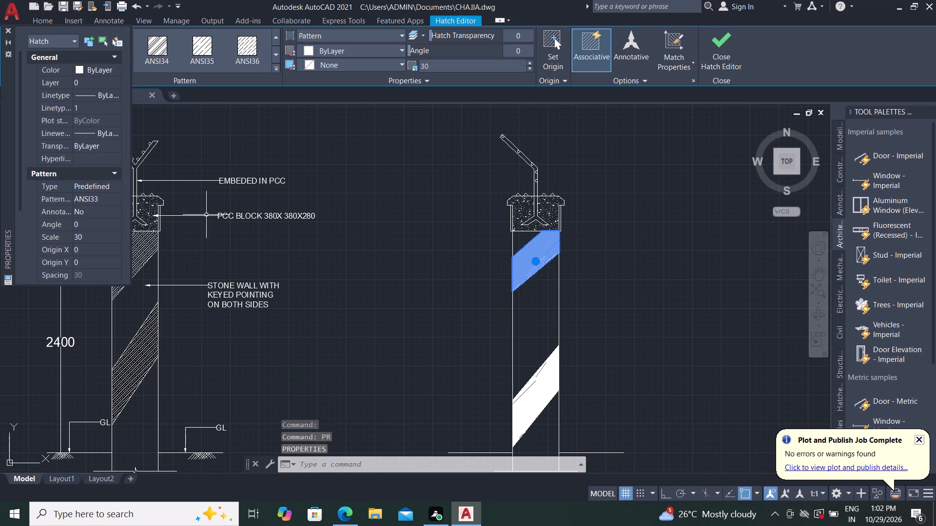
scroll(80, 229, "down", 1)
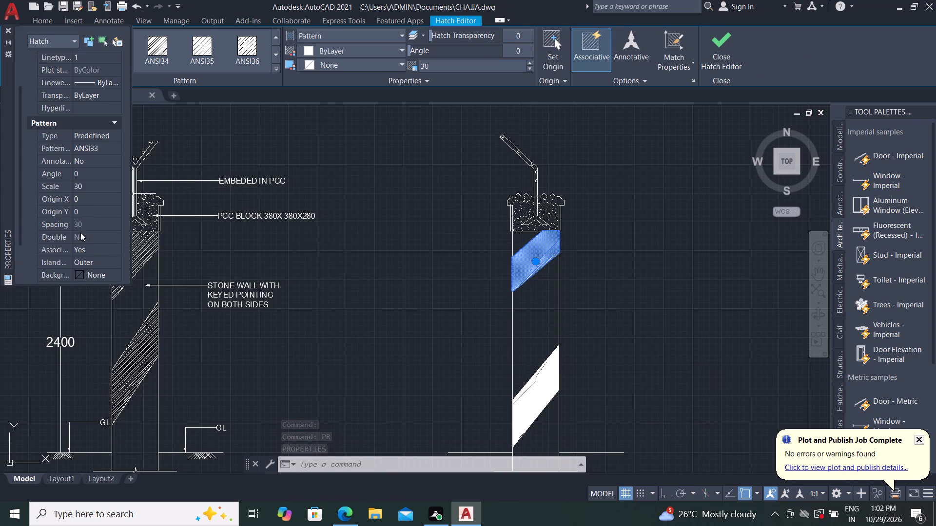
scroll(82, 215, "down", 1)
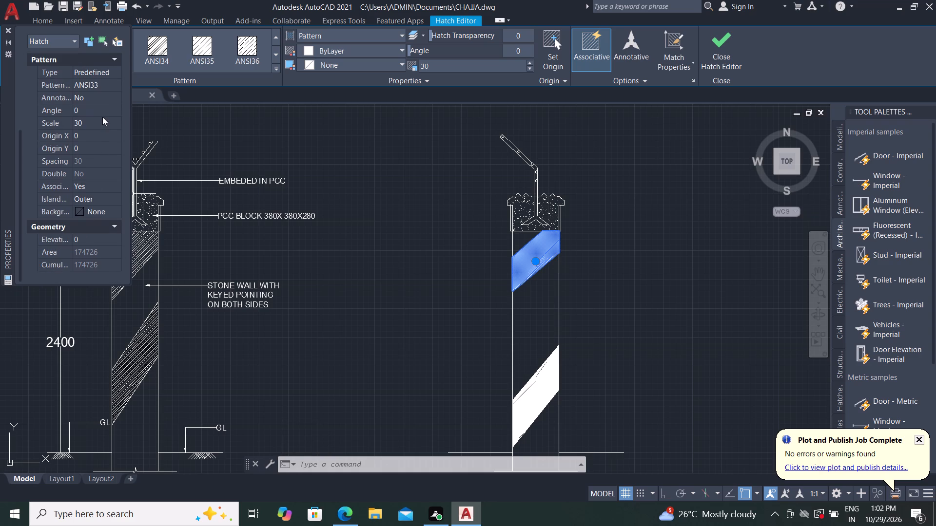
left_click(102, 116)
left_click(103, 122)
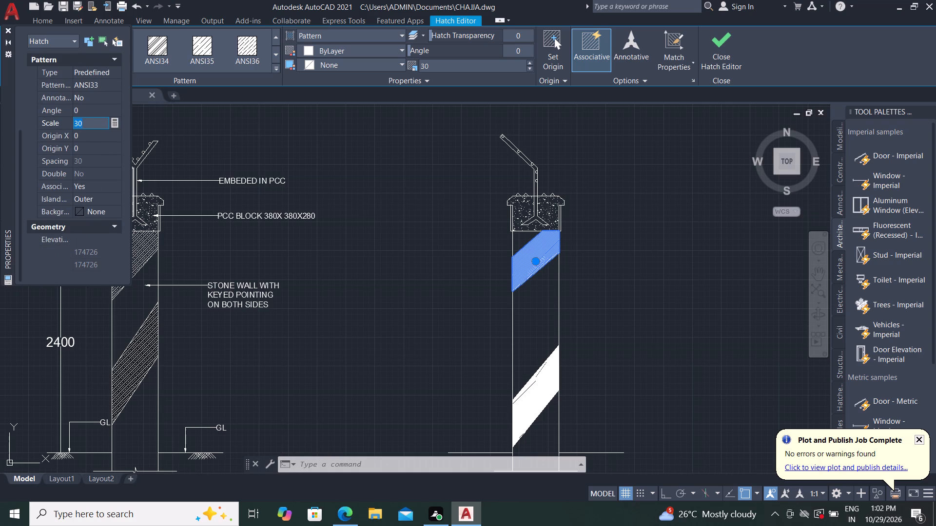
key("BackSpace")
key("1")
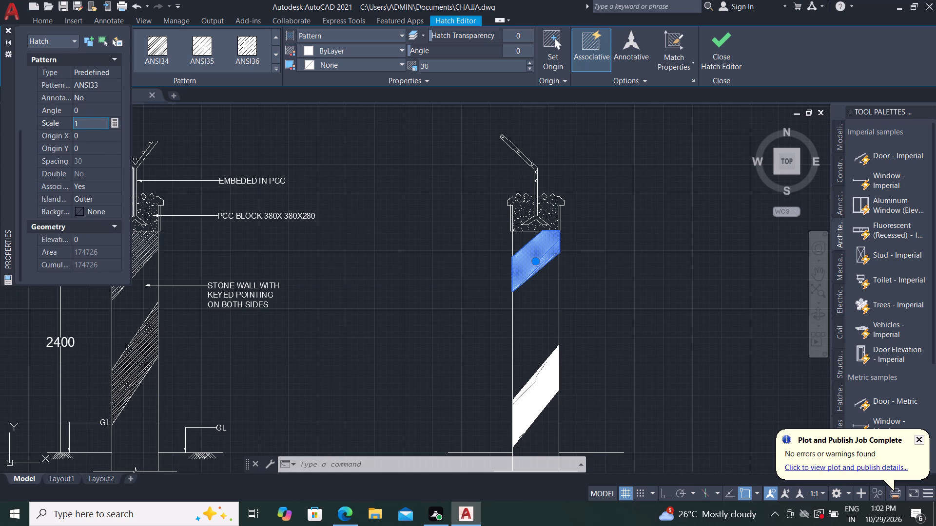
type("00")
key("Return")
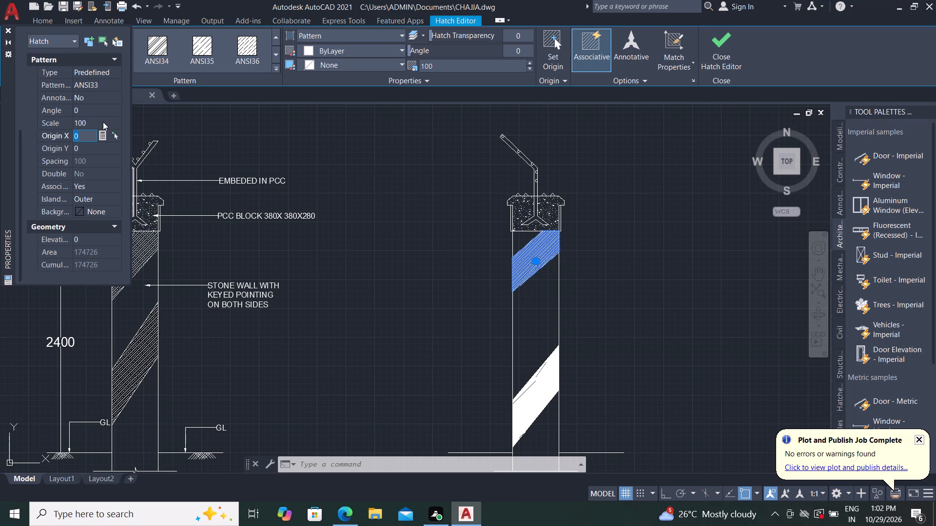
left_click(226, 127)
key("Escape")
key("Escape")
key("Escape")
key("Escape")
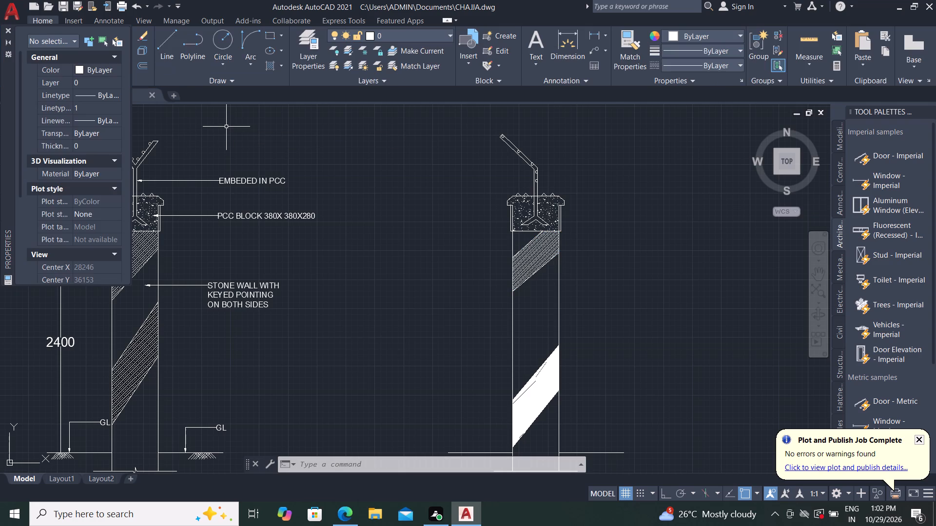
left_click(6, 27)
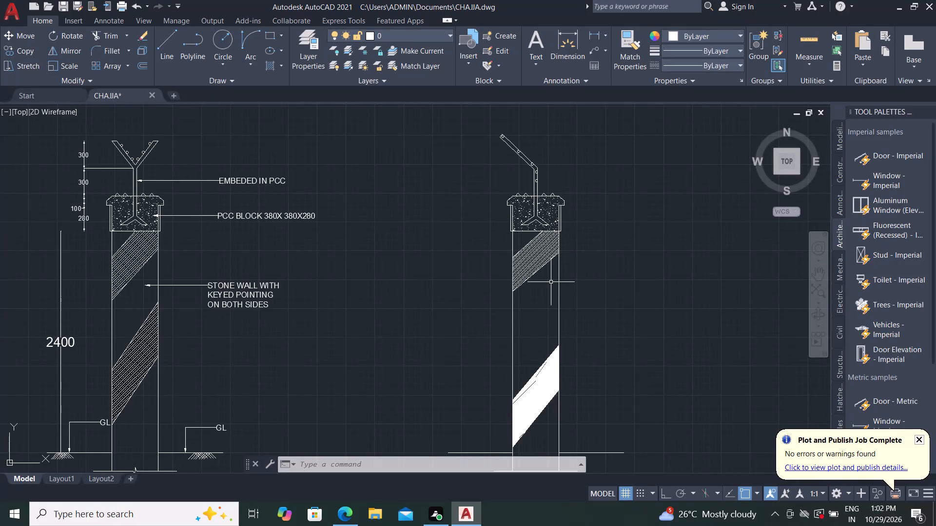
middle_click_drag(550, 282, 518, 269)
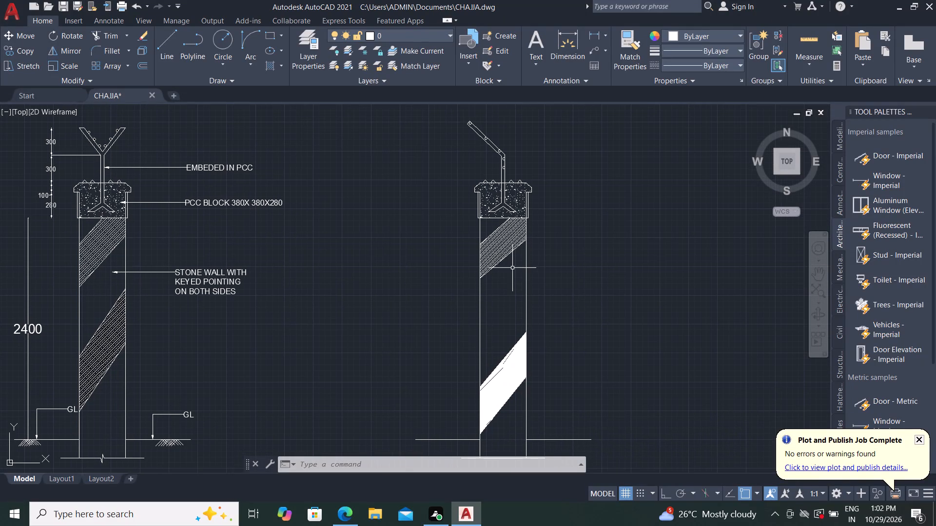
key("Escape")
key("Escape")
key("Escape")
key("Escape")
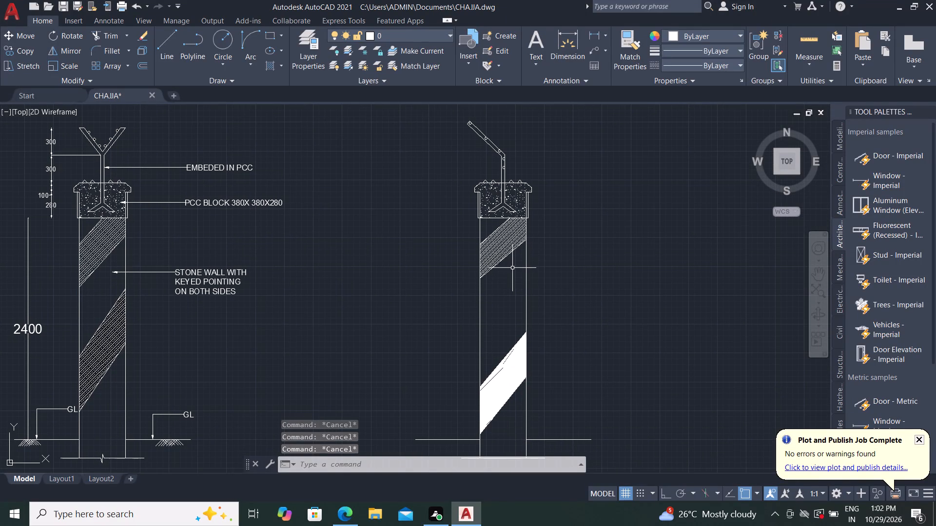
Match the properties of the angled-post wall's upper band hatch onto its lower diagonal band hatch.
key("Escape")
left_click(626, 64)
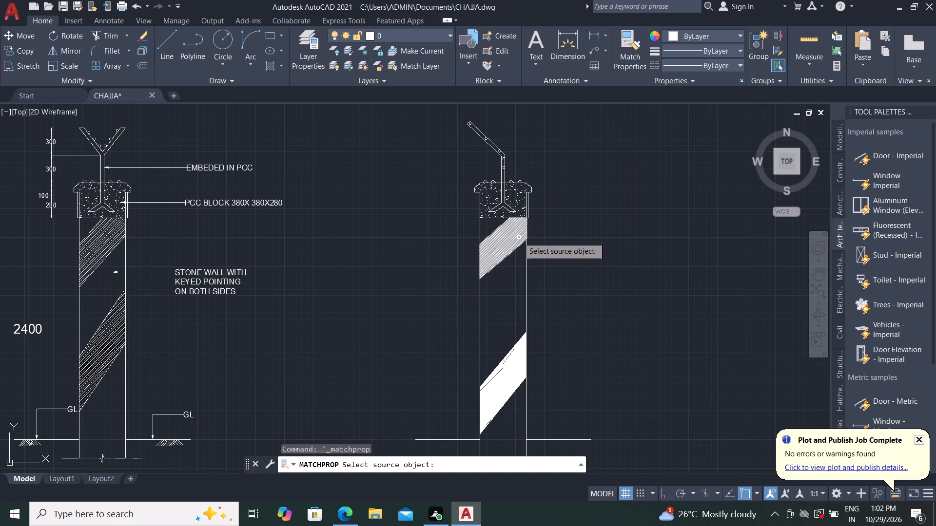
left_click(519, 237)
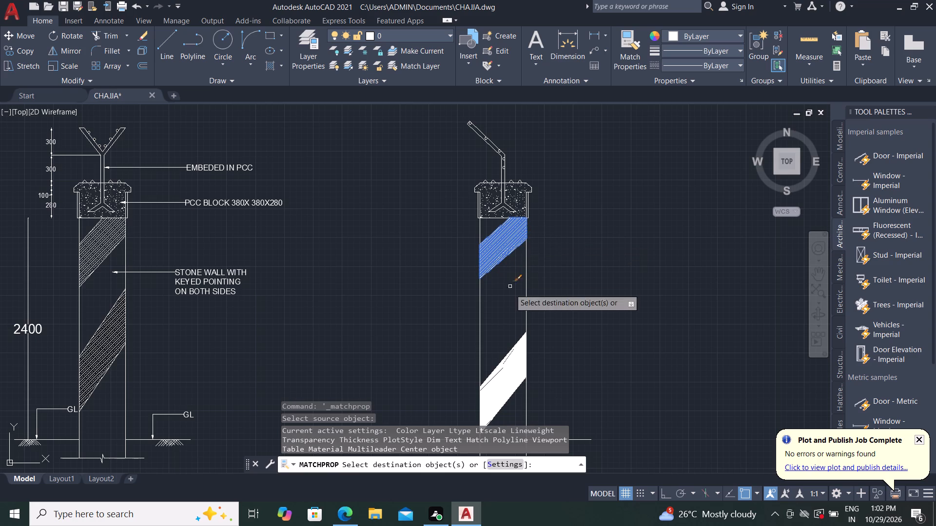
left_click(502, 372)
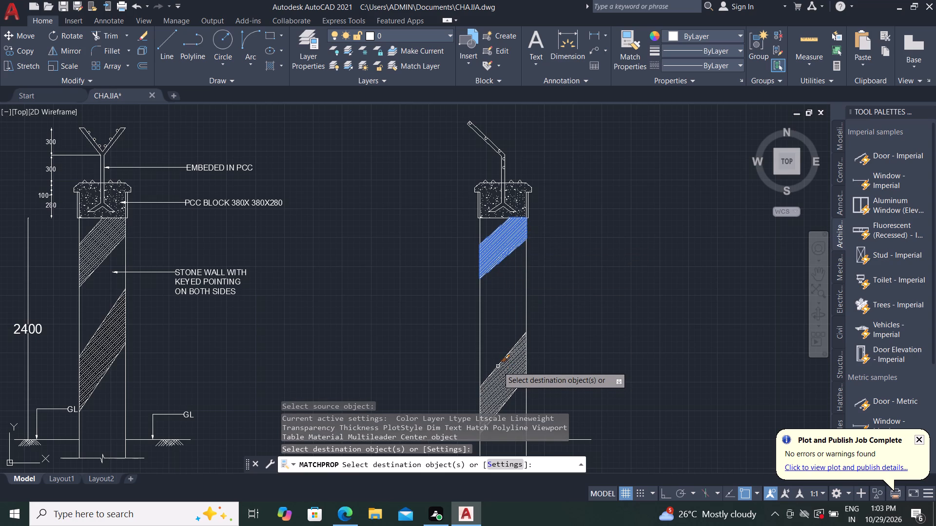
key("Escape")
key("Escape")
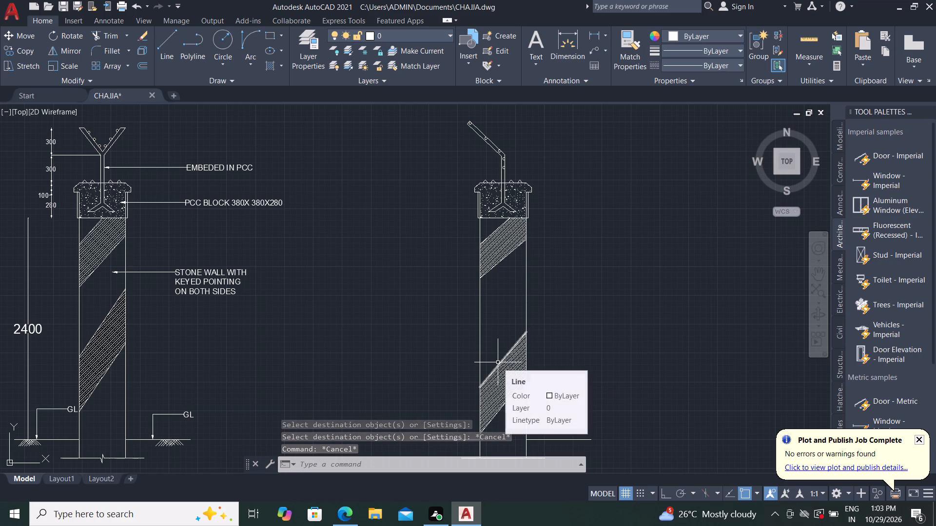
key("Escape")
key("Escape")
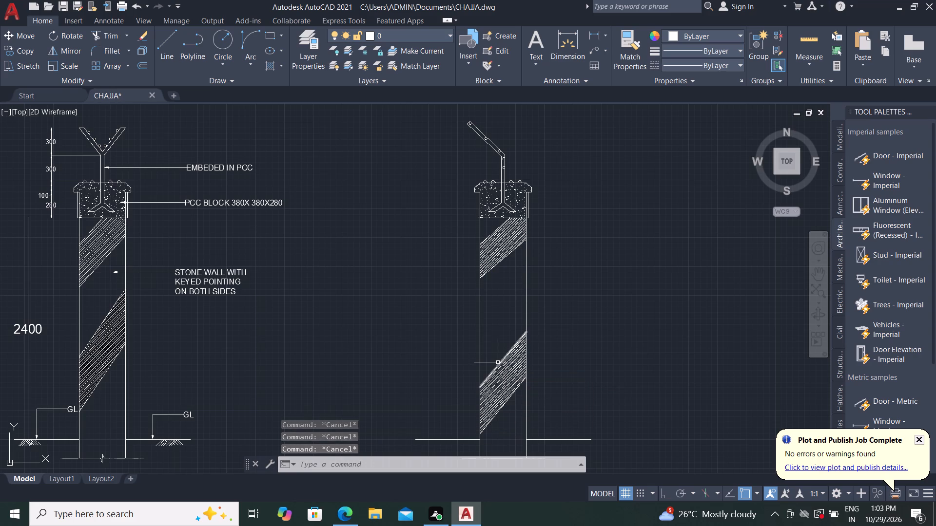
key("Escape")
Set the pattern scale of the angled-post wall's lower band hatch to 150 and close the hatch properties.
scroll(514, 303, "down", 2)
scroll(513, 339, "up", 2)
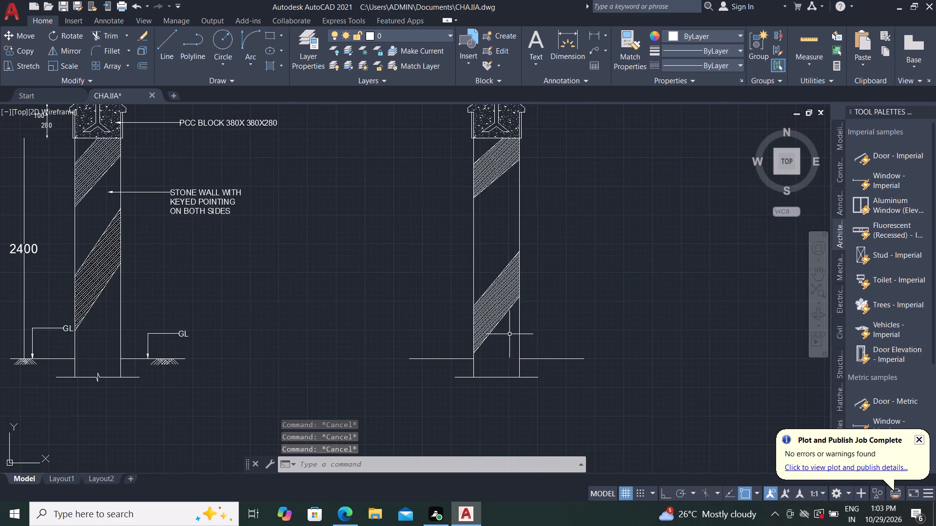
scroll(504, 315, "up", 3)
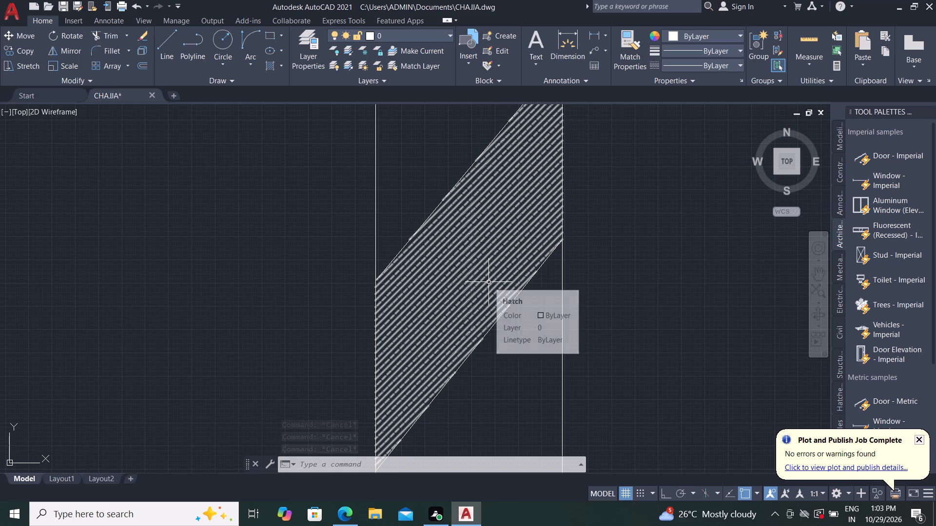
left_click(488, 282)
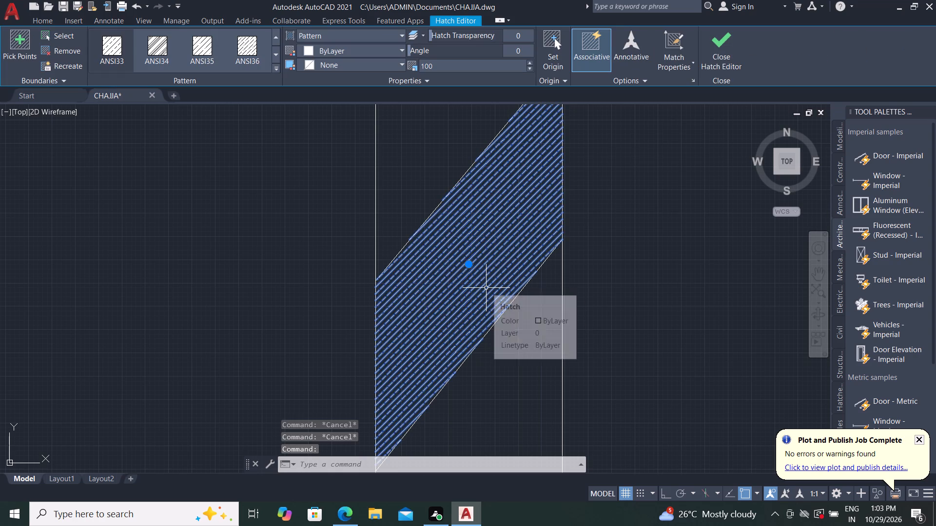
key("Escape")
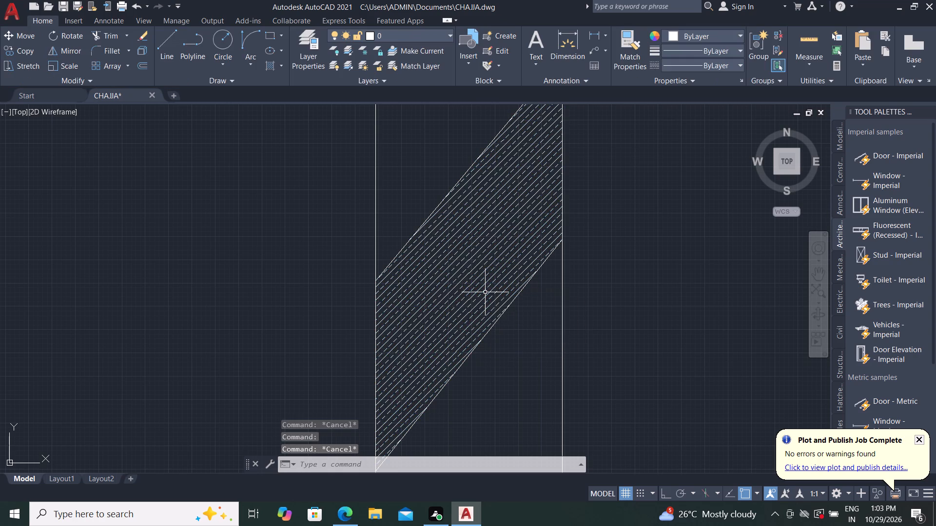
left_click(461, 297)
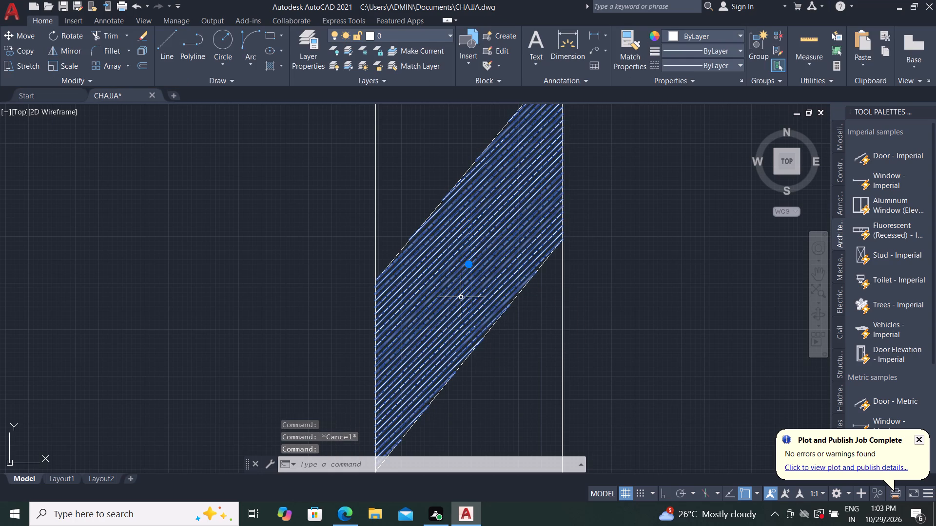
key("p")
type("R")
key("space")
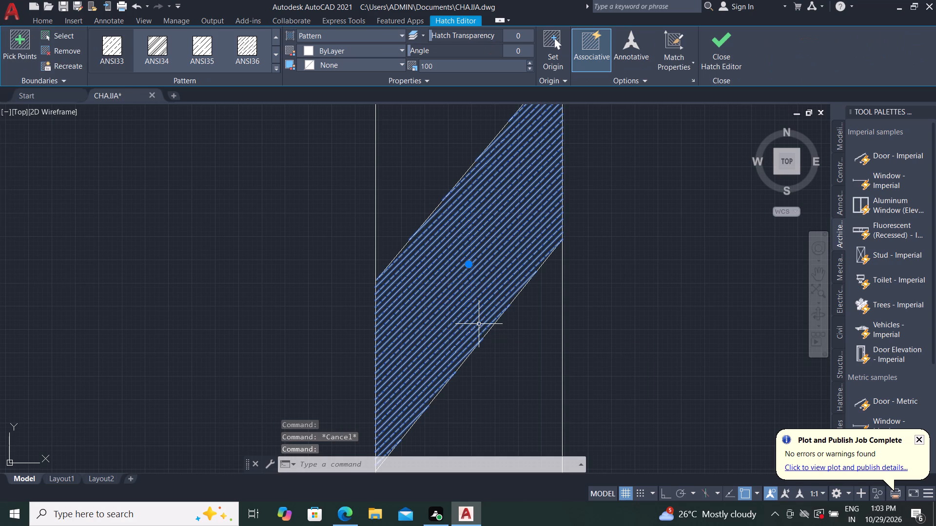
left_click(463, 63)
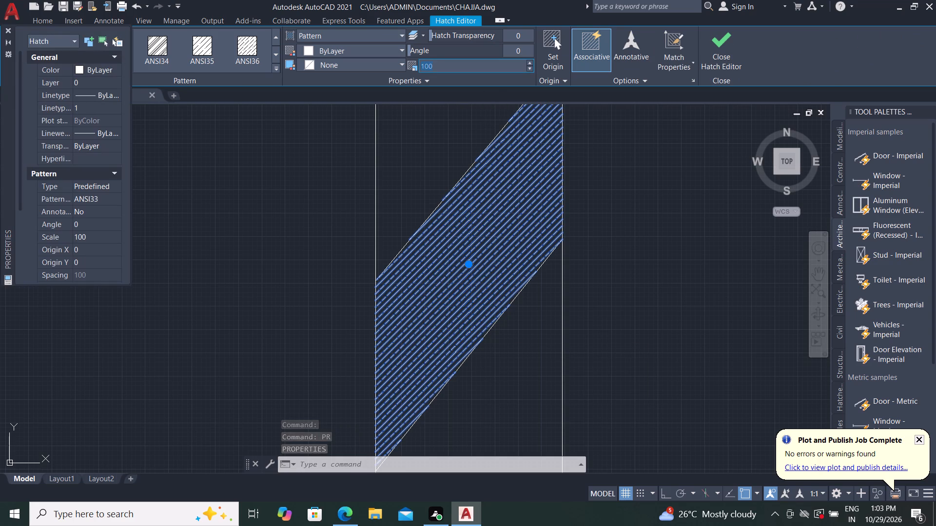
key("BackSpace")
key("BackSpace")
type("150")
key("Return")
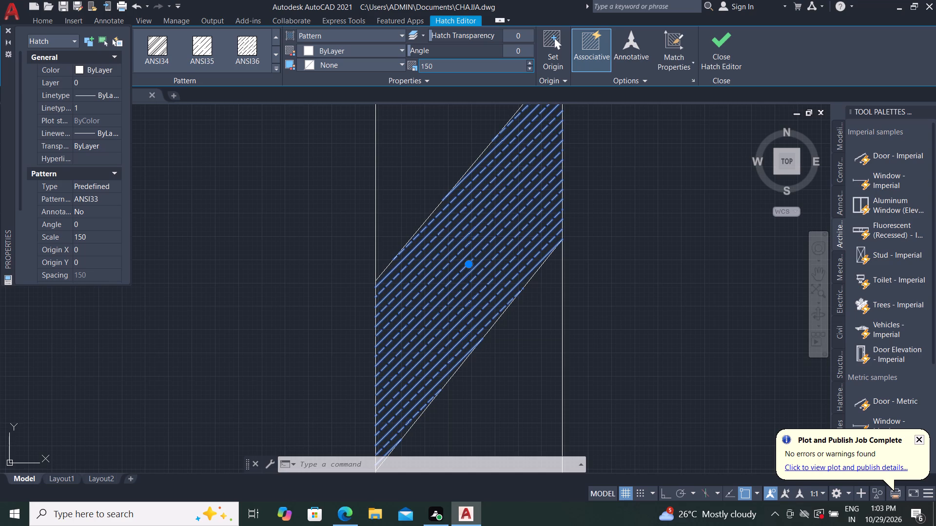
key("Escape")
left_click(9, 28)
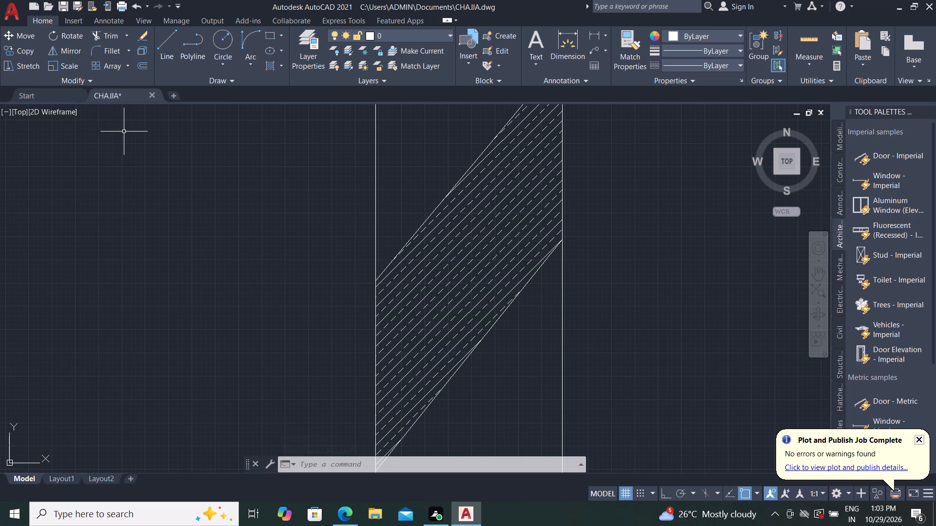
Match the lower band hatch's properties onto the angled-post wall's upper band and both hatched bands of the neighbouring Y-post section.
scroll(199, 217, "down", 4)
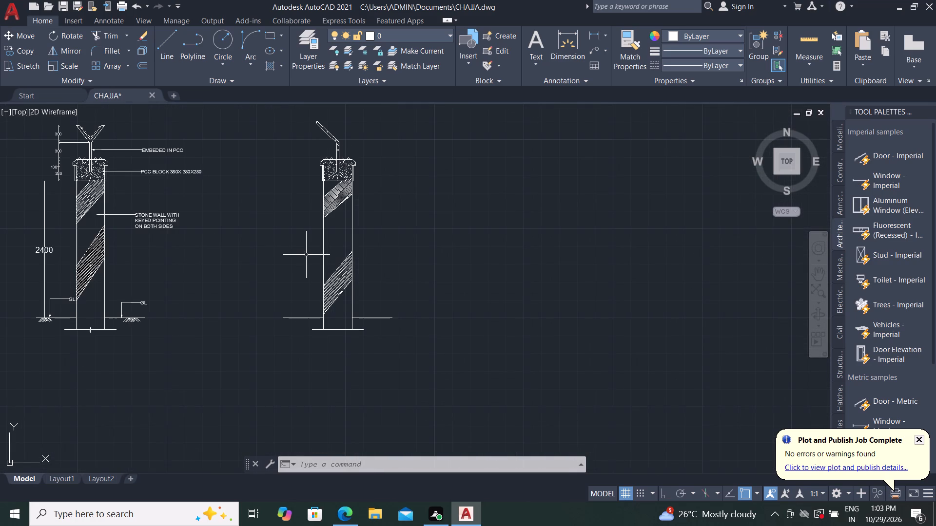
middle_click_drag(308, 255, 455, 255)
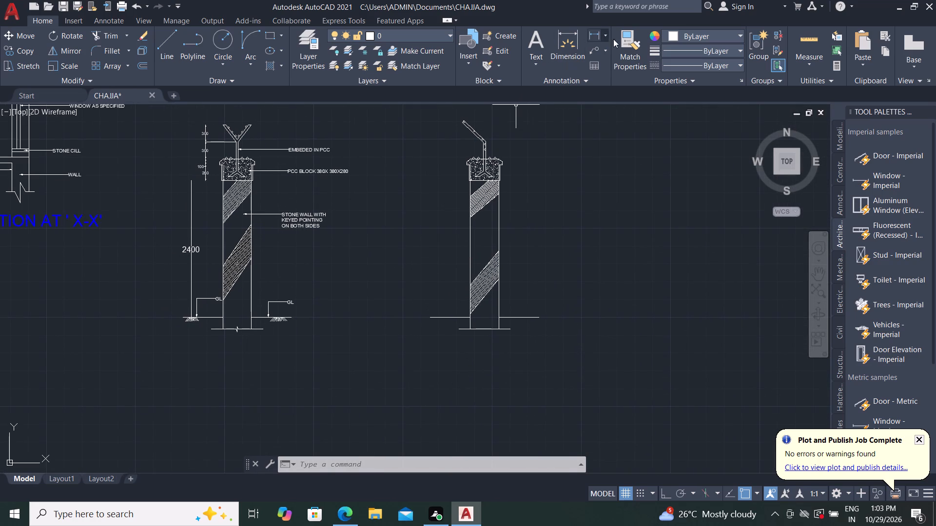
left_click(630, 61)
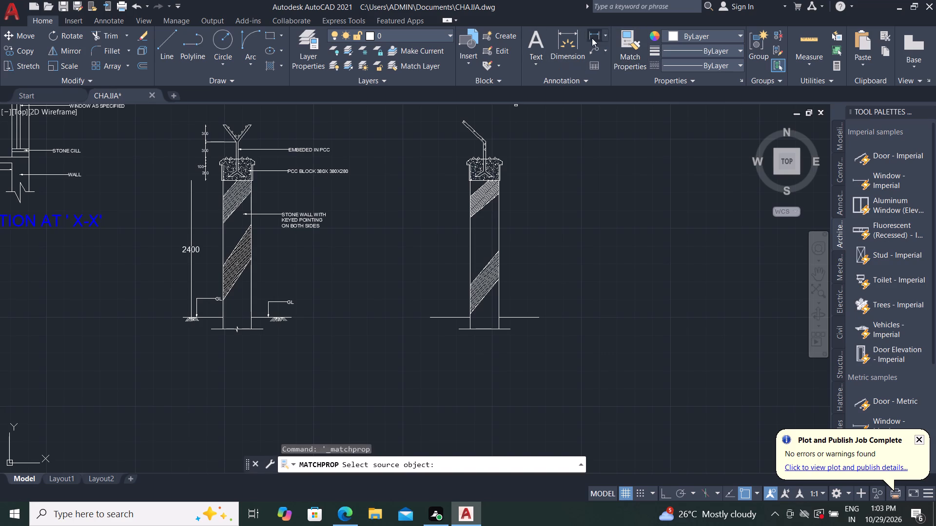
left_click(489, 279)
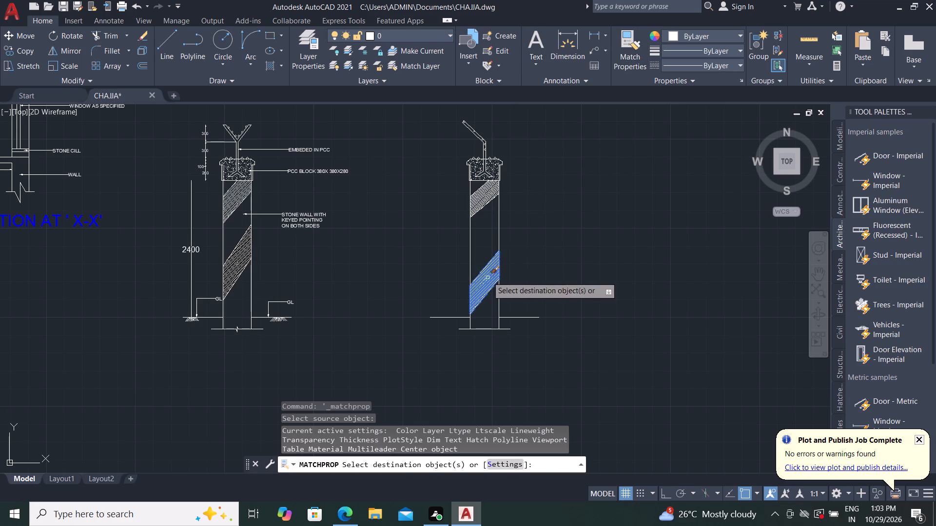
left_click(493, 192)
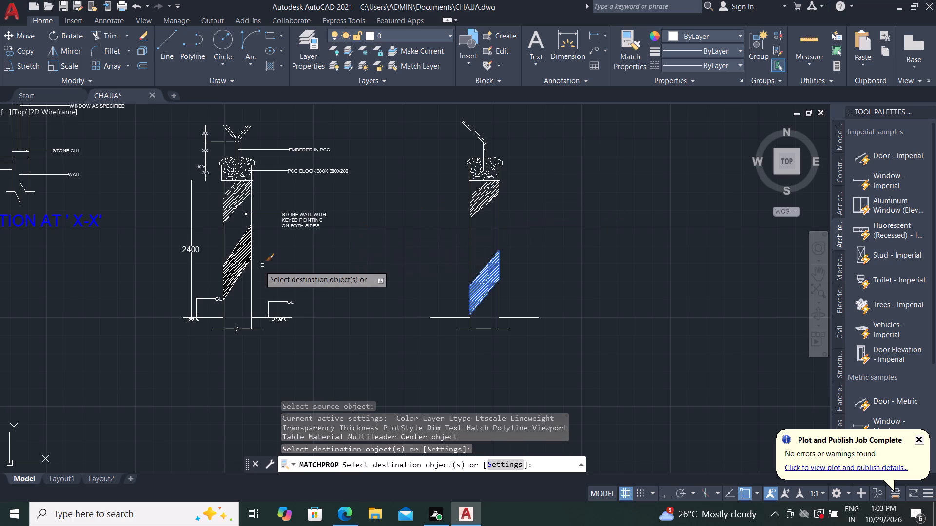
left_click(236, 258)
left_click(232, 198)
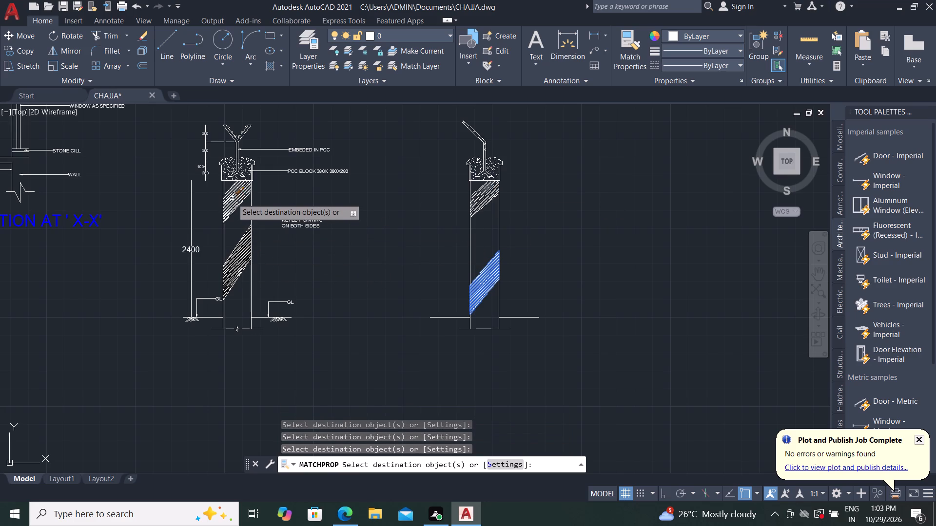
key("Escape")
scroll(237, 200, "up", 4)
scroll(246, 198, "down", 3)
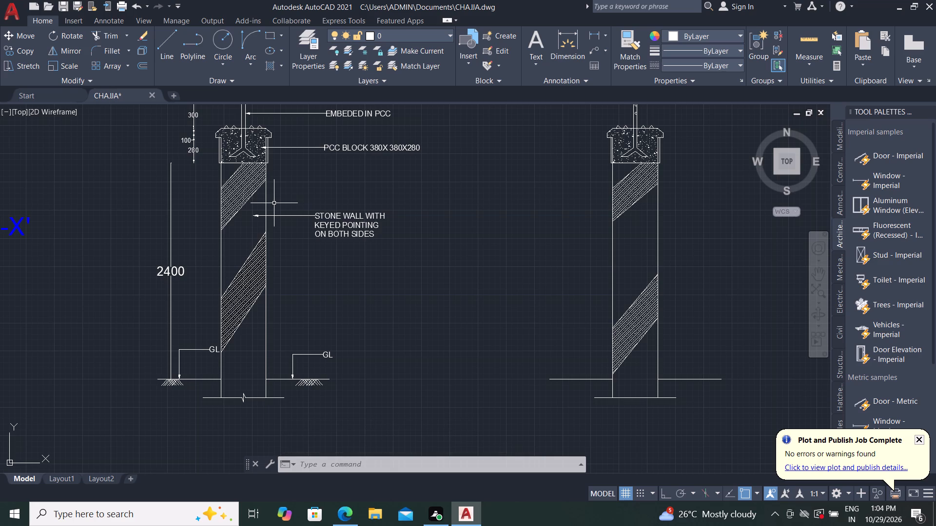
key("Escape")
key("Escape")
key("Escape")
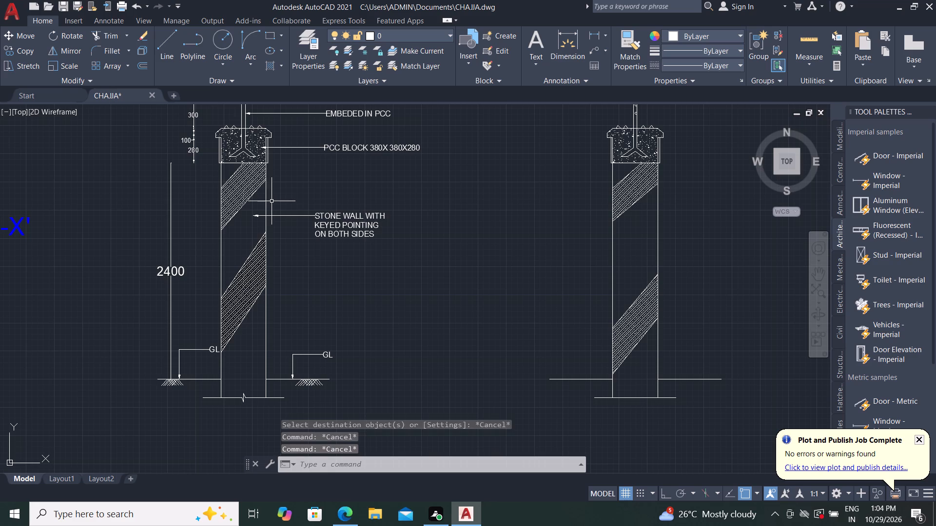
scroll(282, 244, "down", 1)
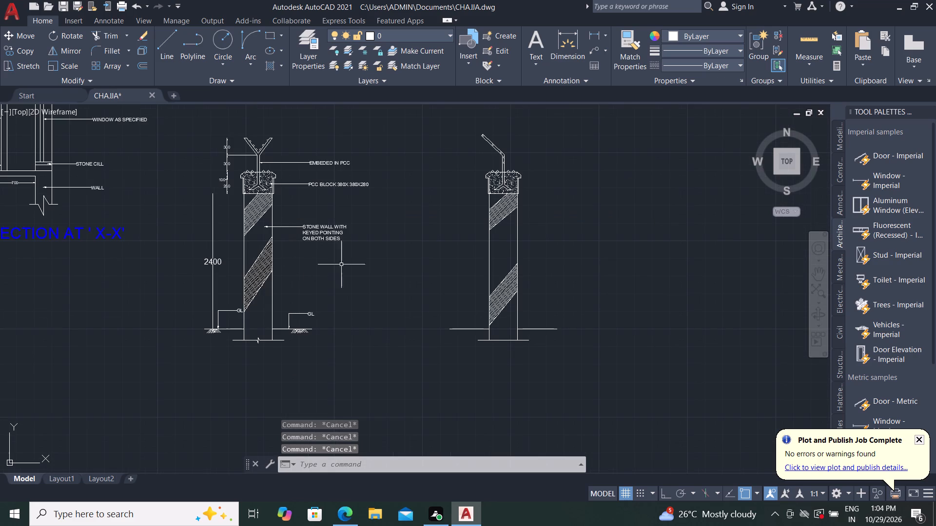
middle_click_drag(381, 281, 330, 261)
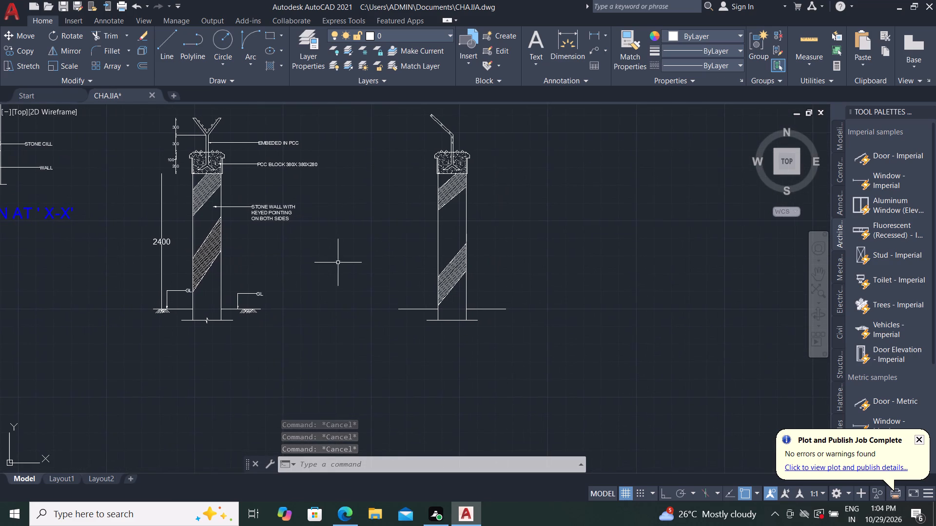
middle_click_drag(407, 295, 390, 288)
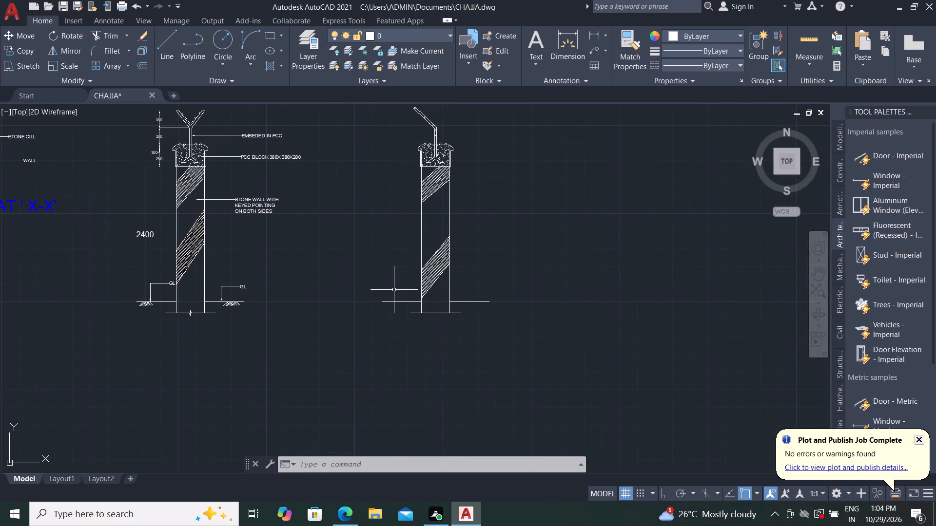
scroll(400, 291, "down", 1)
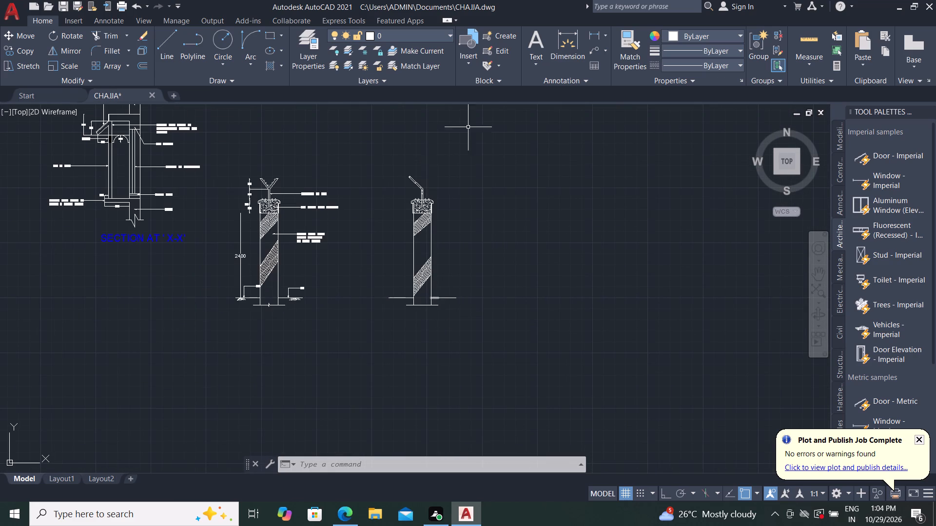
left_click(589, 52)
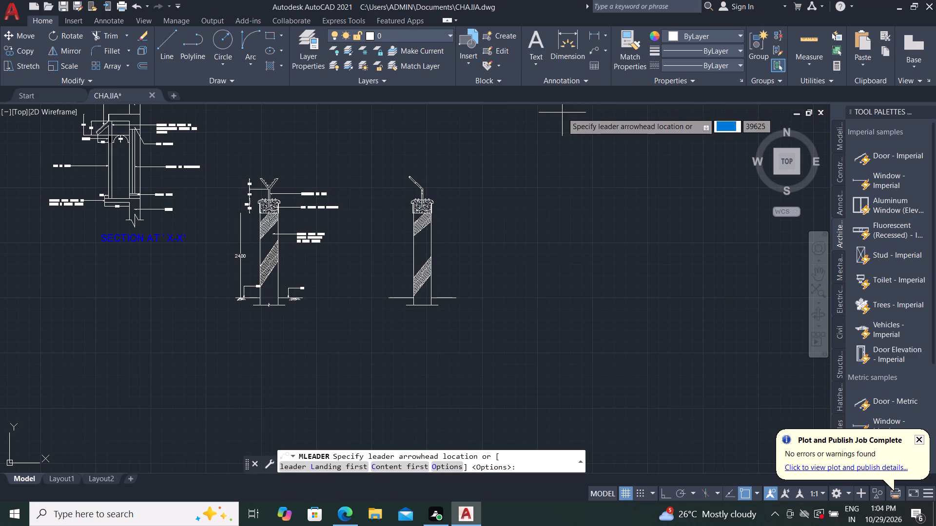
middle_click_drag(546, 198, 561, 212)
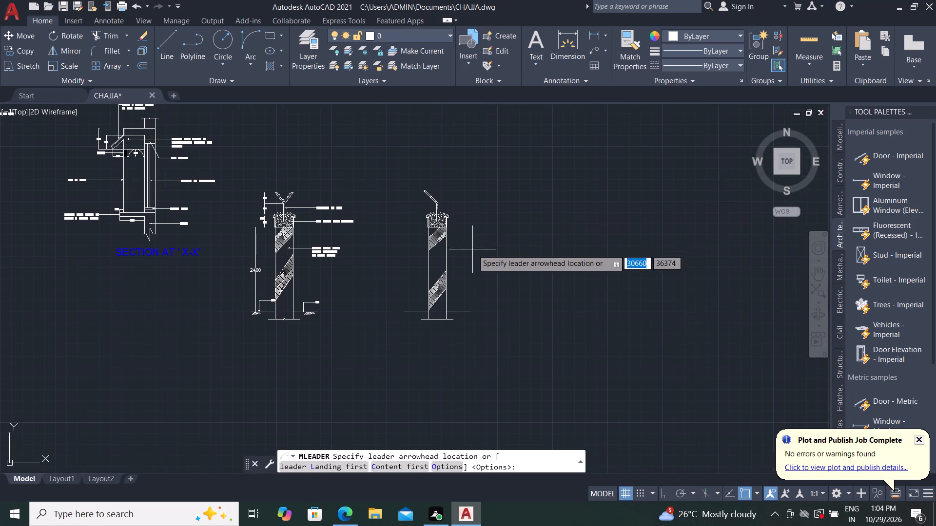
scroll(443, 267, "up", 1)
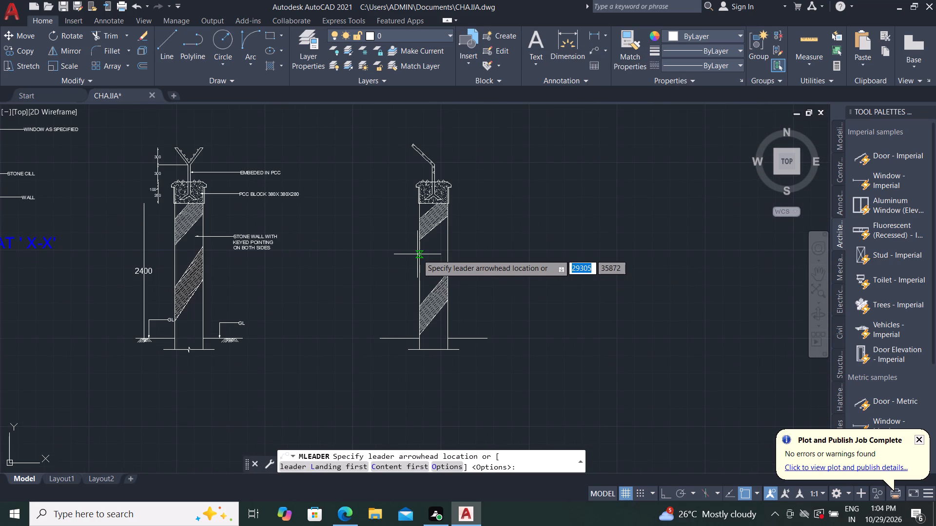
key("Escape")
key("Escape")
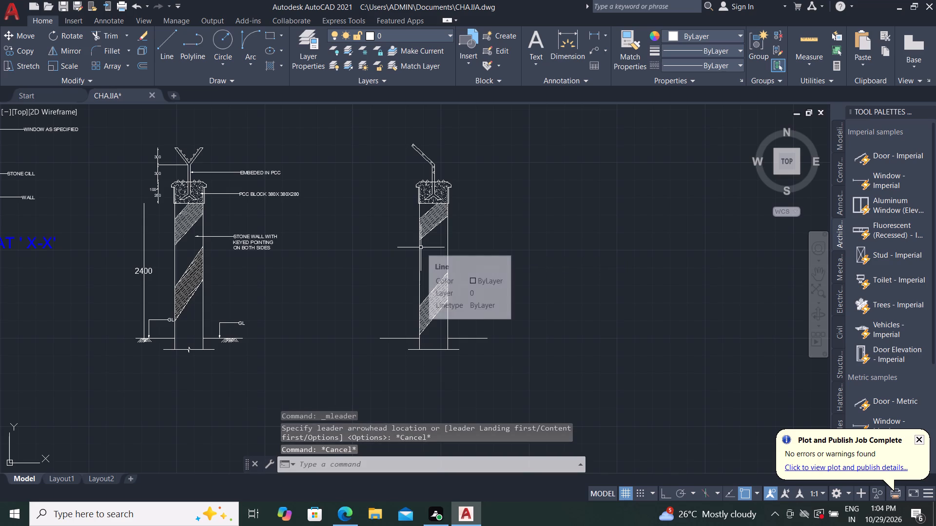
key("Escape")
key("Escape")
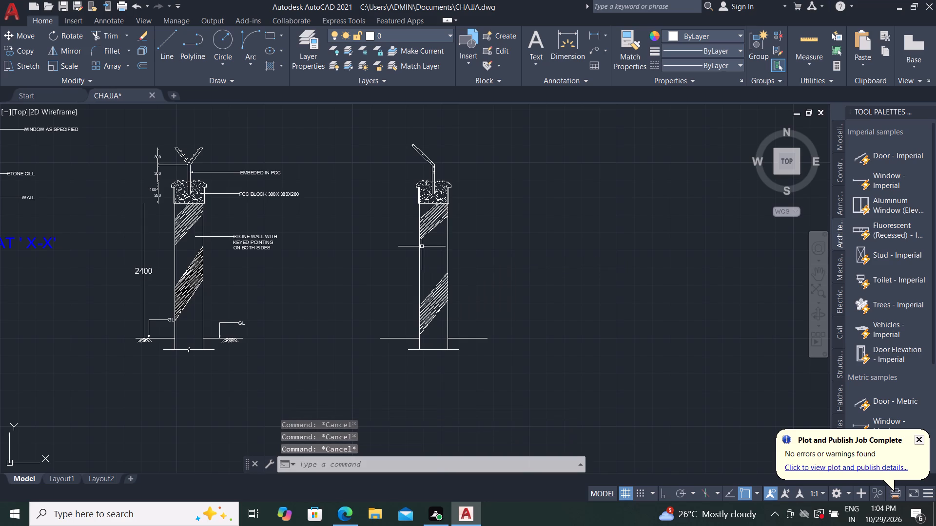
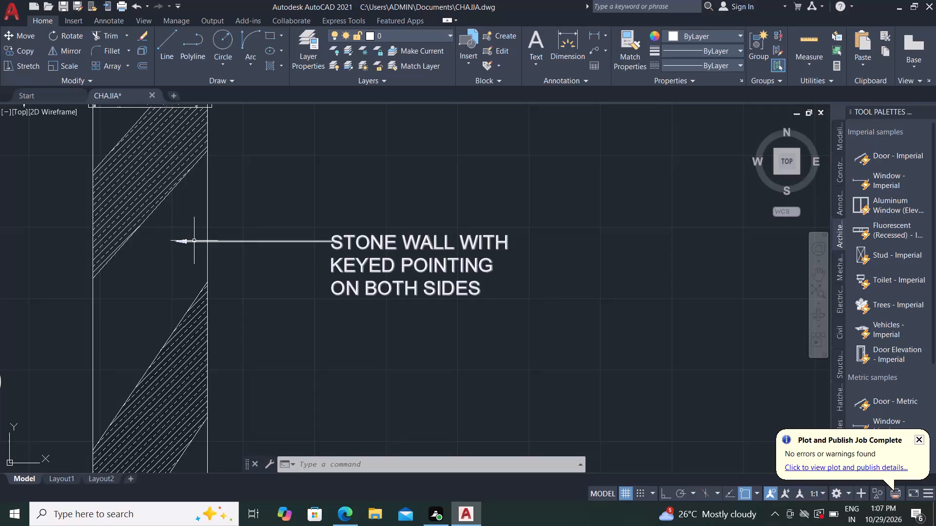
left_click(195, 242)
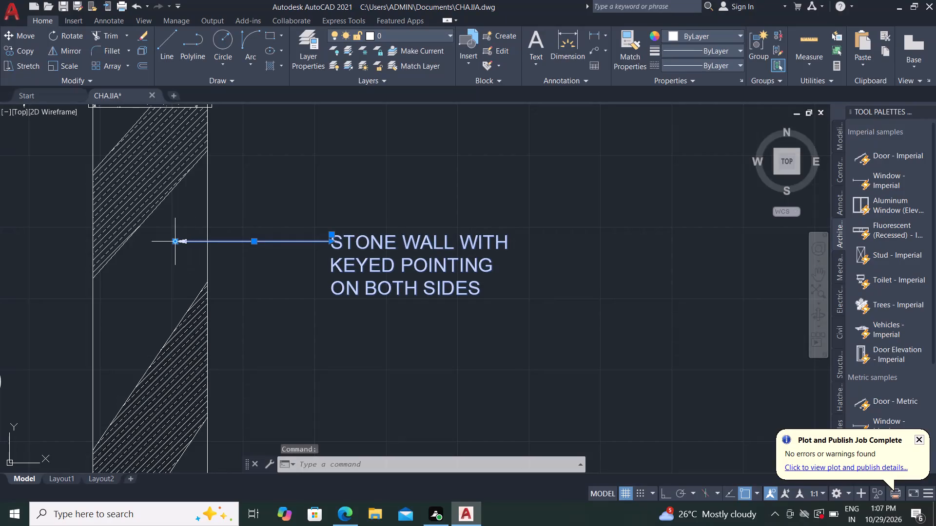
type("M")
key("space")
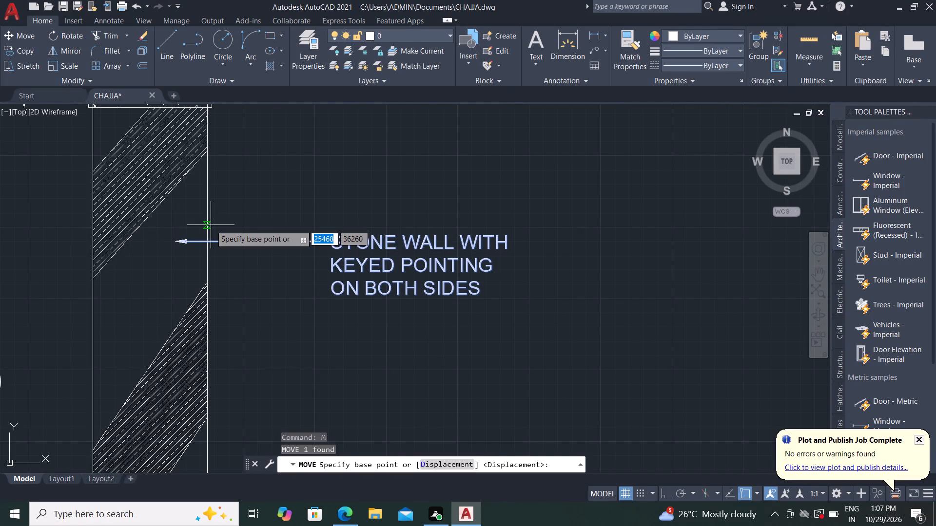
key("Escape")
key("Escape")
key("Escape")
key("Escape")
Copy the Y-post section's STONE WALL WITH KEYED POINTING ON BOTH SIDES leader note onto the angled-post wall, between its hatched bands.
type("CO")
key("space")
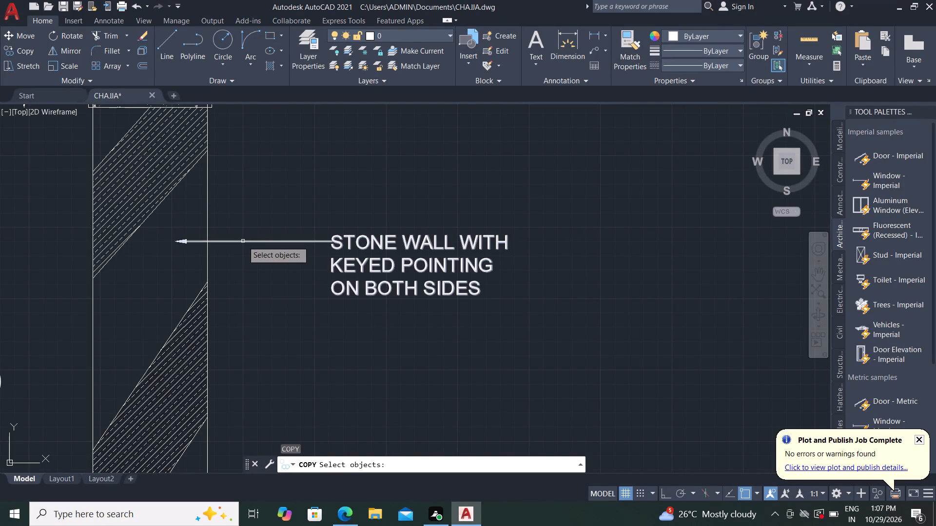
left_click(243, 241)
right_click(165, 234)
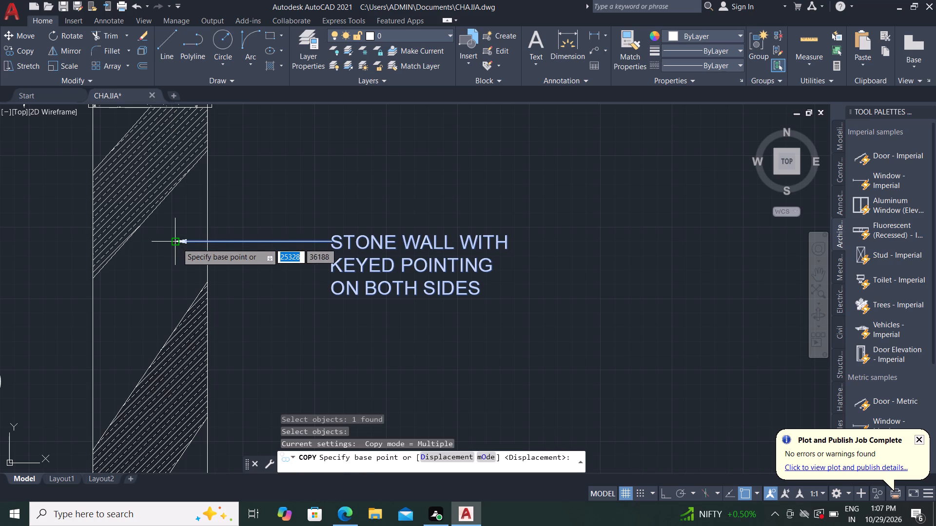
left_click(177, 243)
scroll(116, 237, "down", 3)
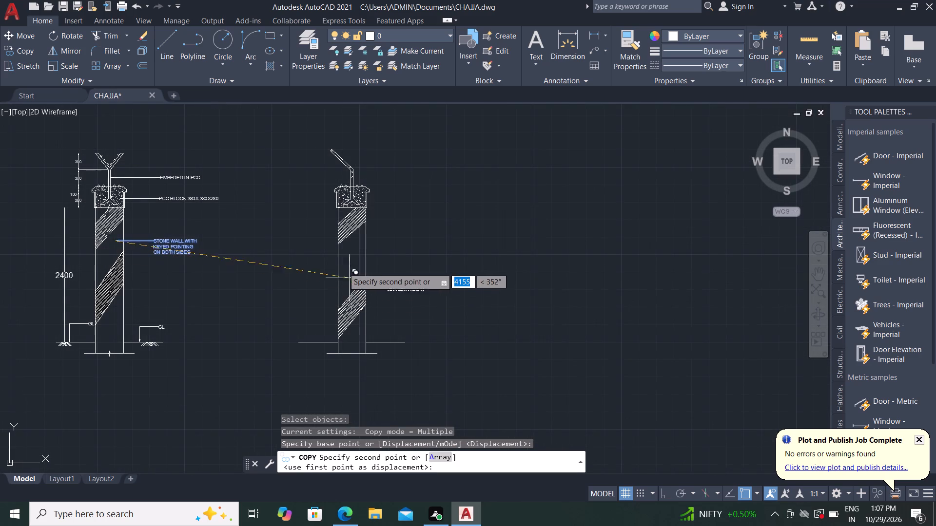
scroll(344, 247, "up", 3)
left_click(364, 242)
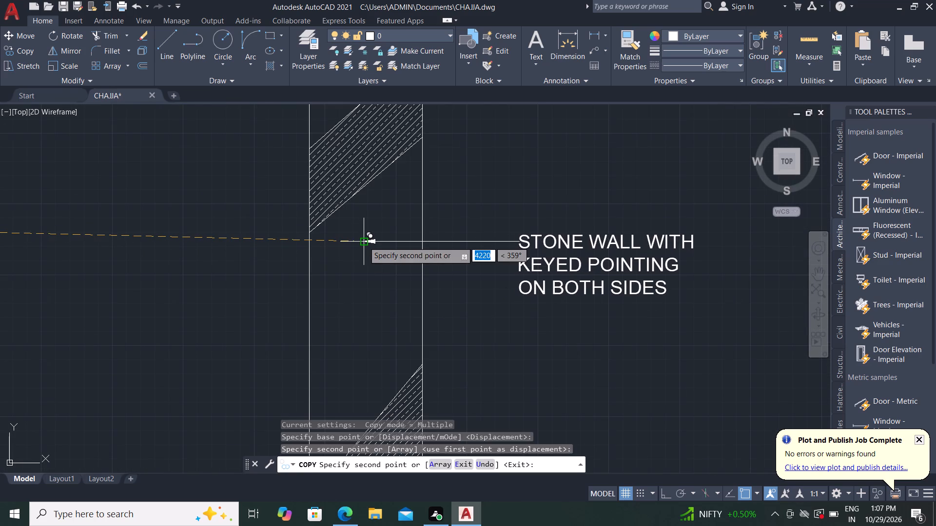
key("Escape")
Copy the Y-post section's PCC BLOCK 380X 380X280 leader note so its arrowhead lands inside the angled-post section's concrete block.
scroll(358, 263, "down", 3)
scroll(153, 220, "up", 3)
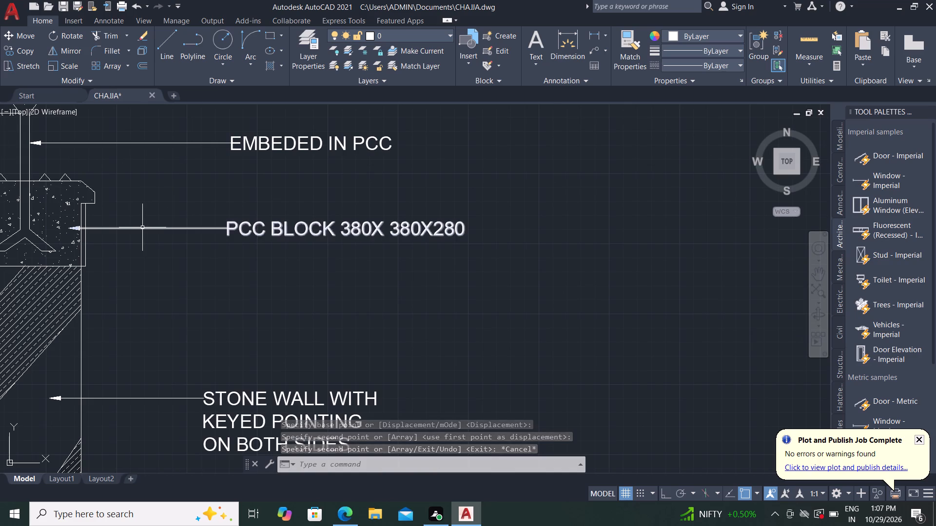
left_click(142, 227)
left_click(25, 48)
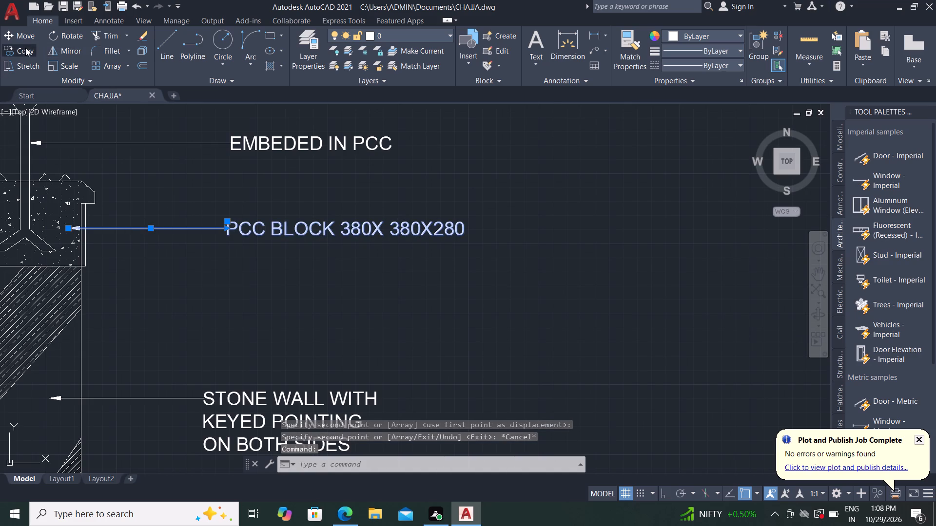
scroll(61, 227, "up", 4)
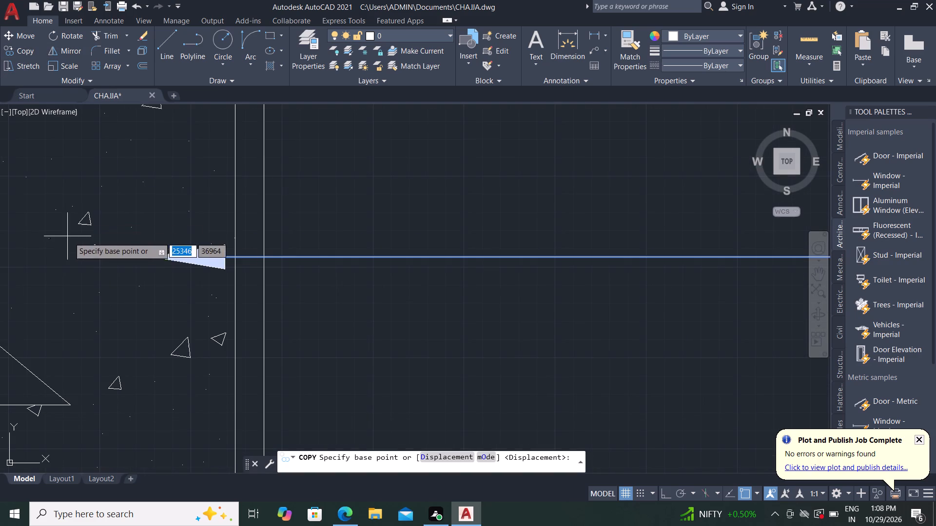
left_click(154, 257)
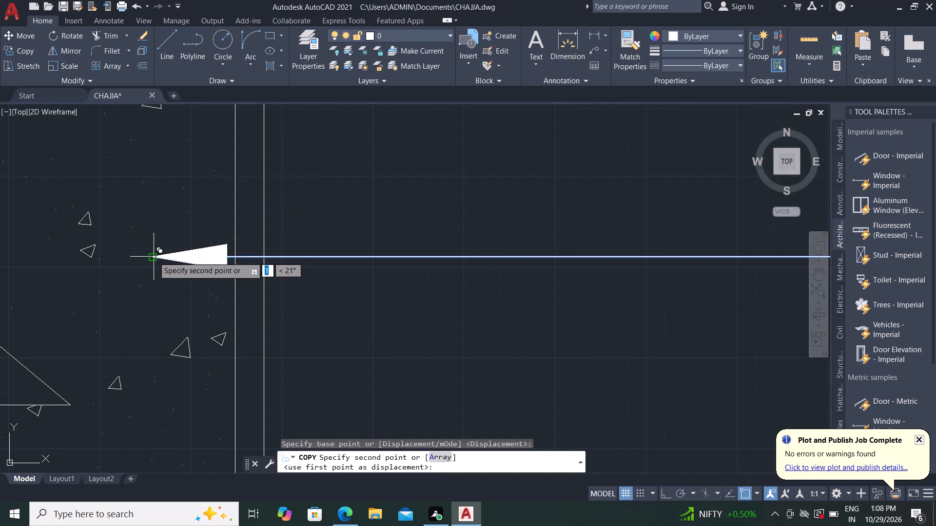
scroll(0, 290, "down", 7)
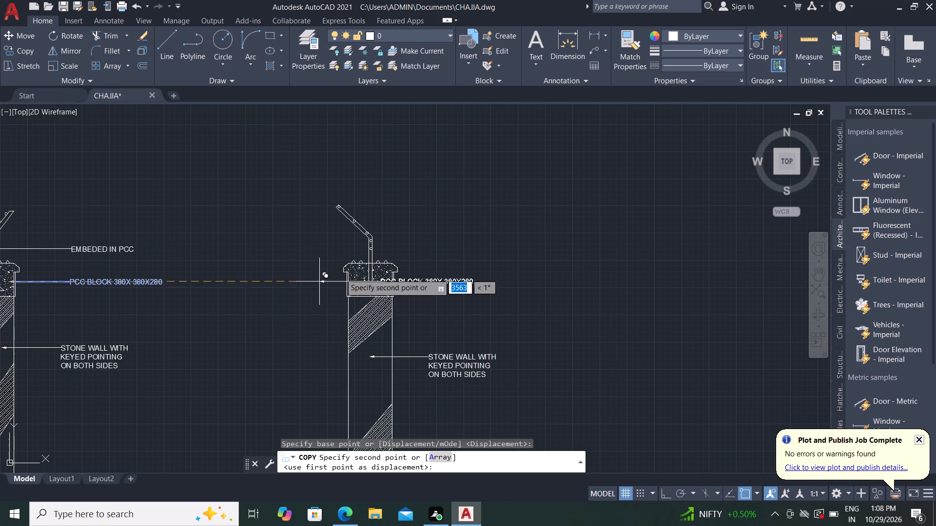
scroll(391, 282, "up", 4)
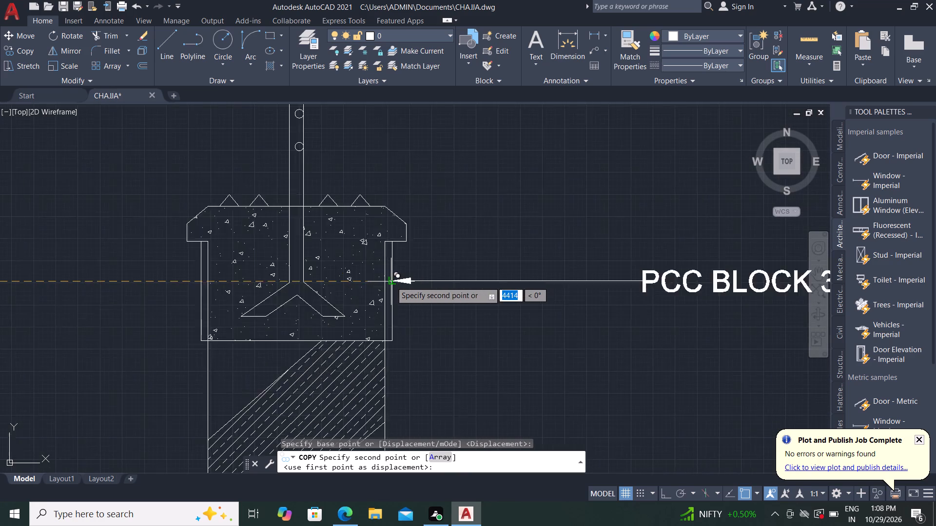
left_click(357, 285)
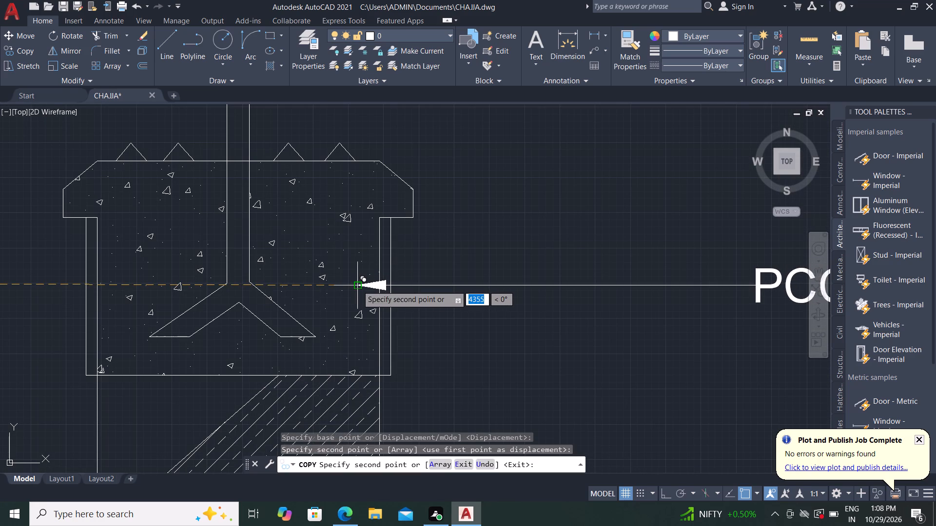
key("Escape")
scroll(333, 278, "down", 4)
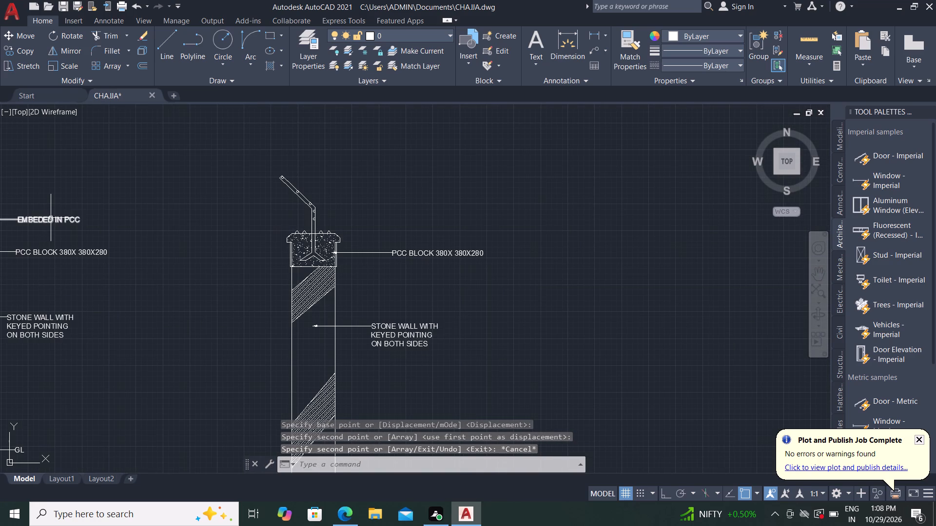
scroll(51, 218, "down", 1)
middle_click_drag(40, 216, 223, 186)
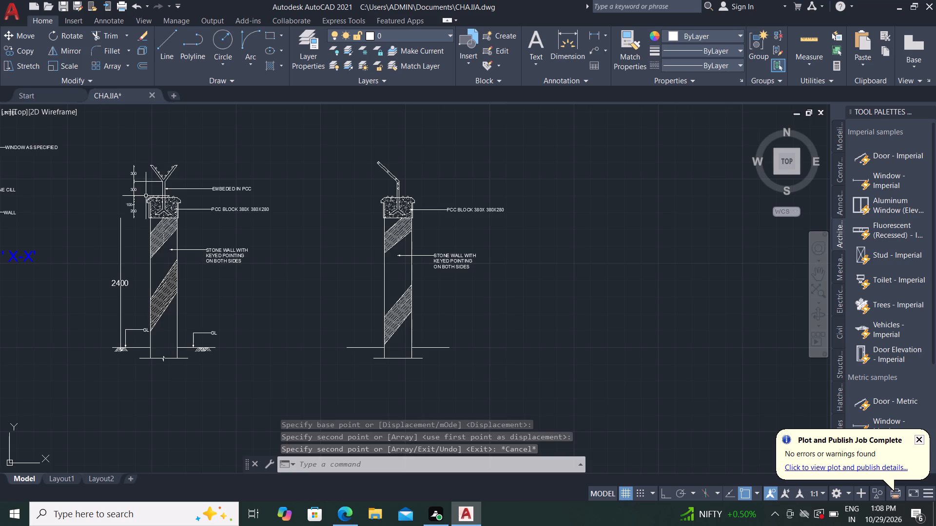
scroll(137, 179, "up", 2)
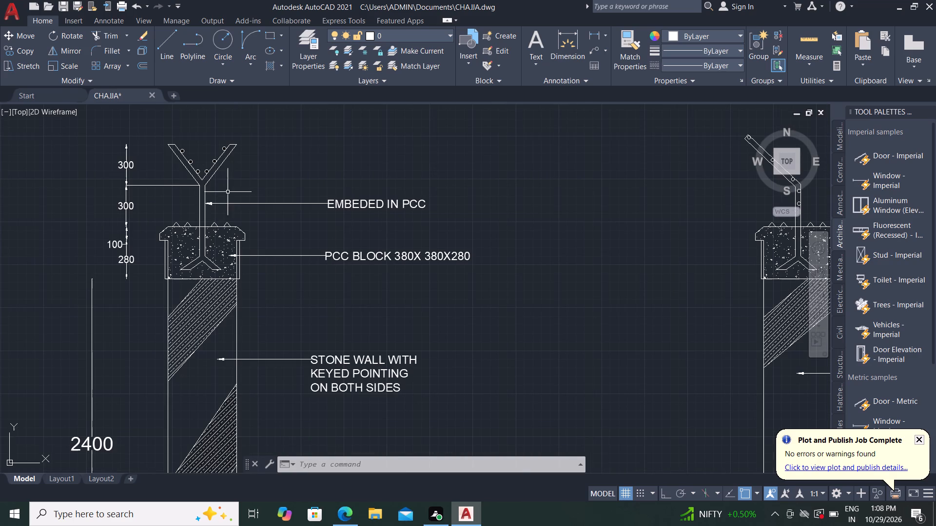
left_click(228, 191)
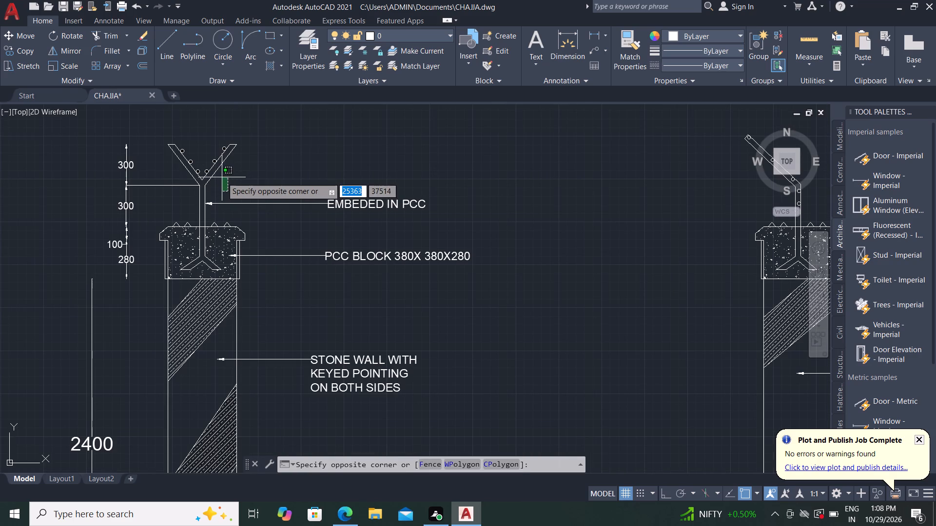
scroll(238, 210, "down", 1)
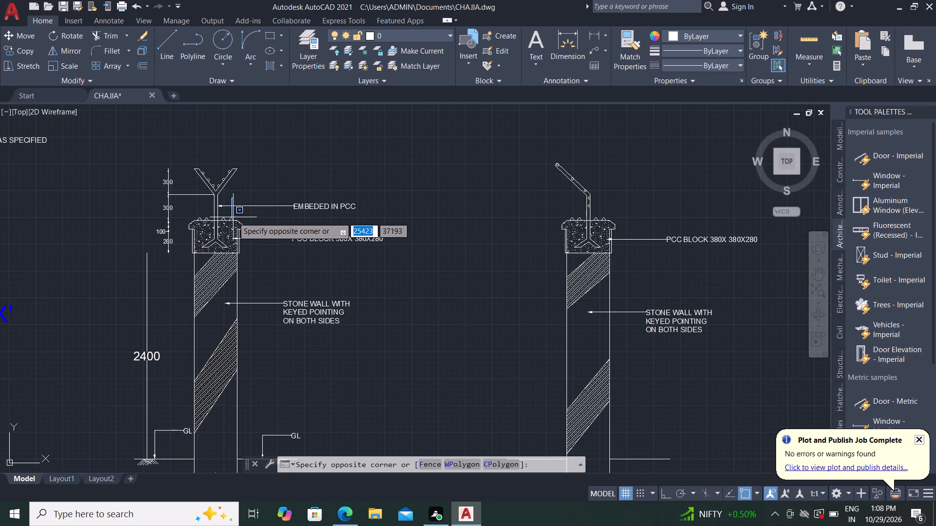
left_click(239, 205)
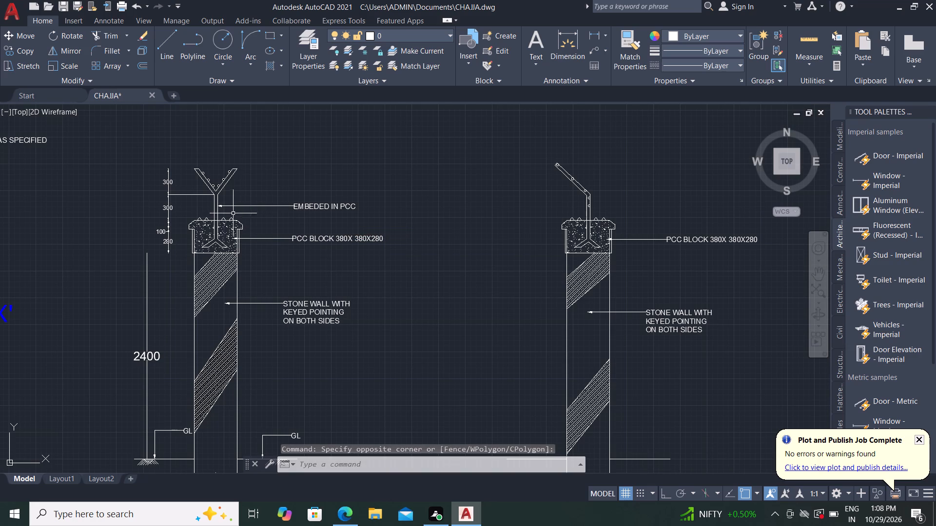
Add a multileader with a horizontal leader from the sloped edge of the angled-post block's cap, reading PCC COPING.
middle_click_drag(601, 216, 393, 262)
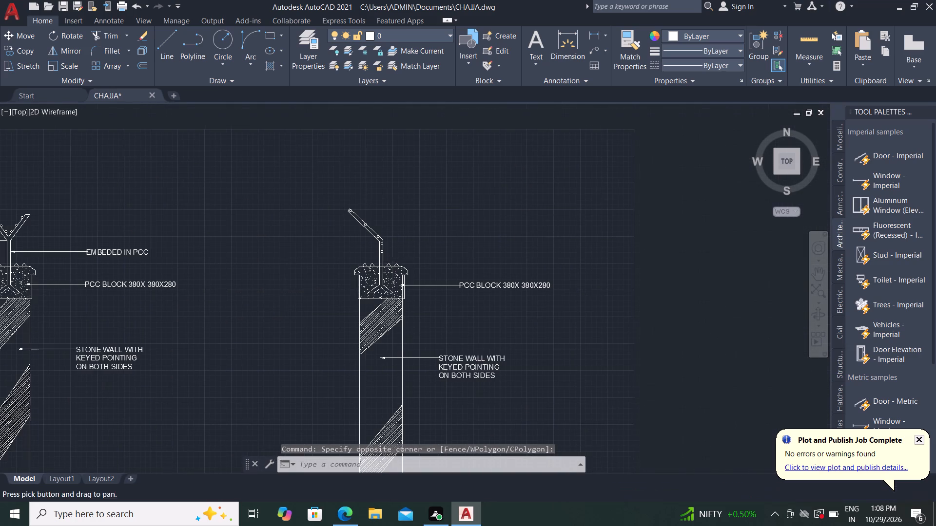
scroll(388, 243, "up", 3)
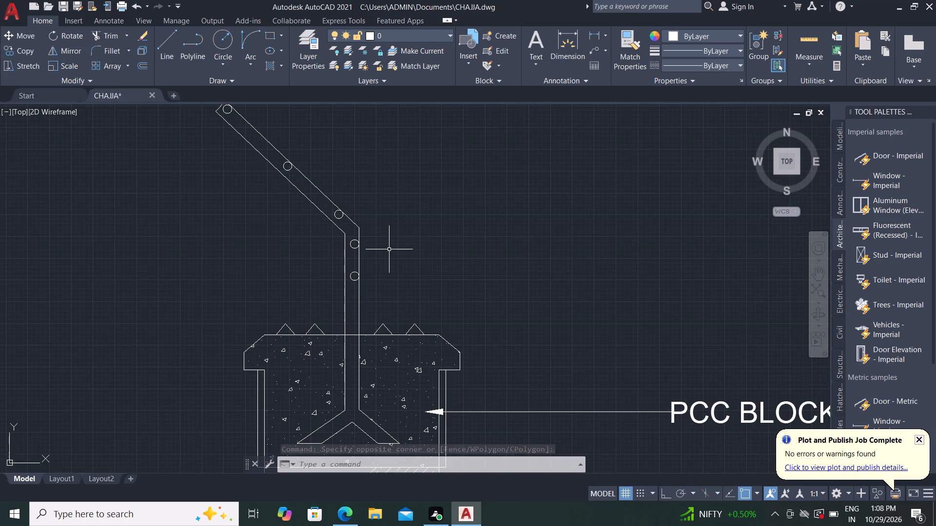
left_click(588, 51)
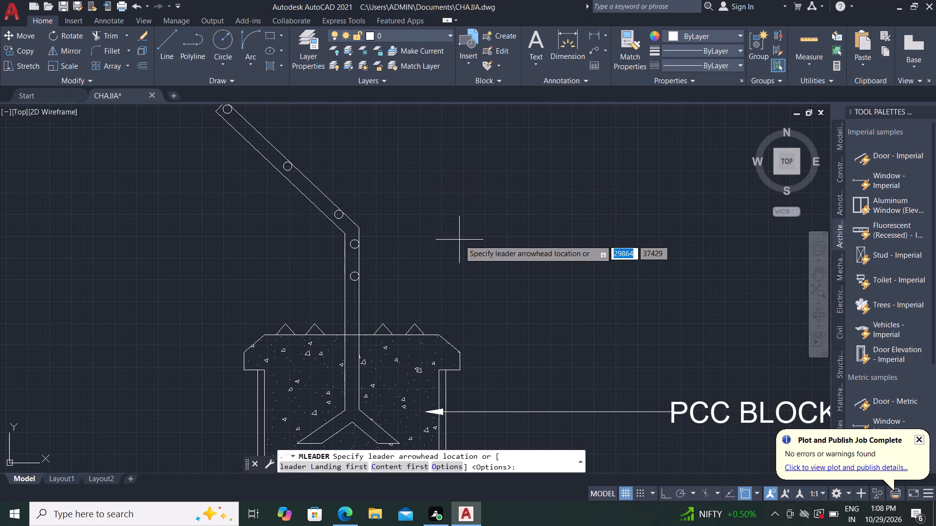
left_click(452, 344)
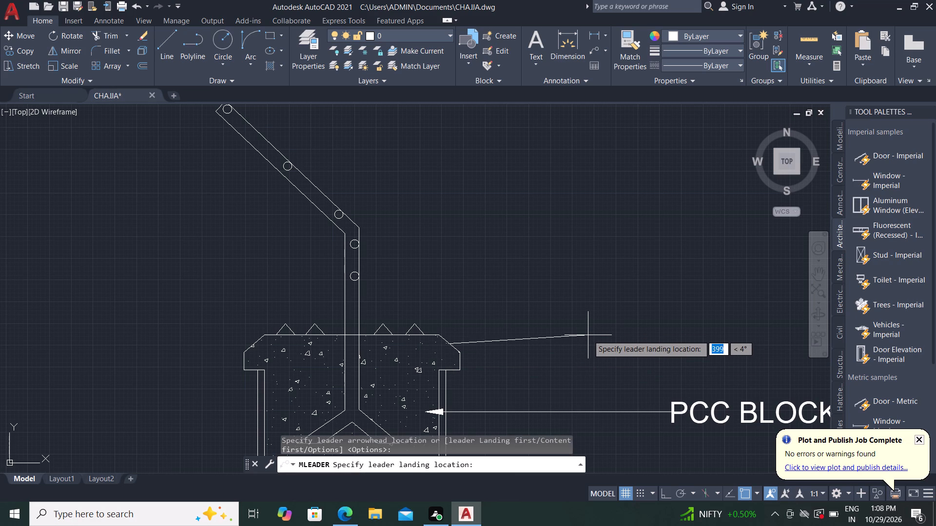
key("F8")
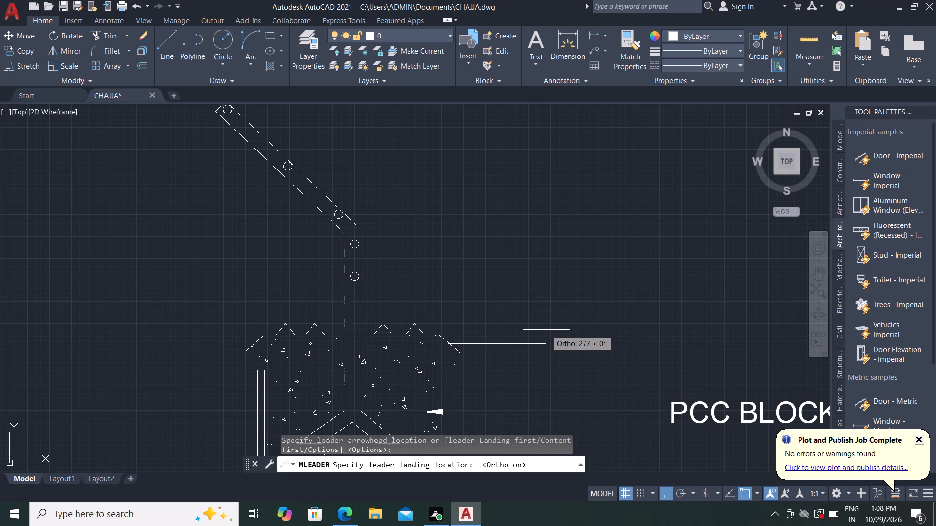
left_click(565, 346)
key("p")
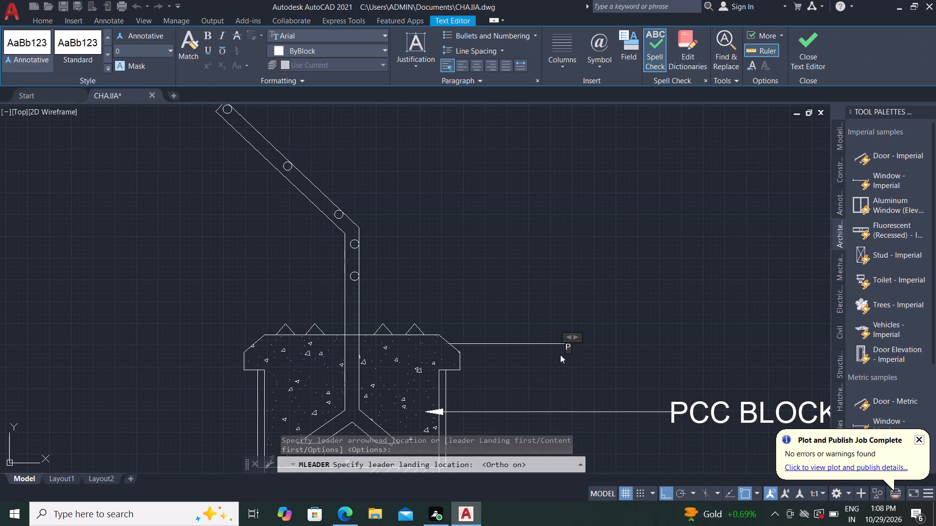
type("CC")
key("space")
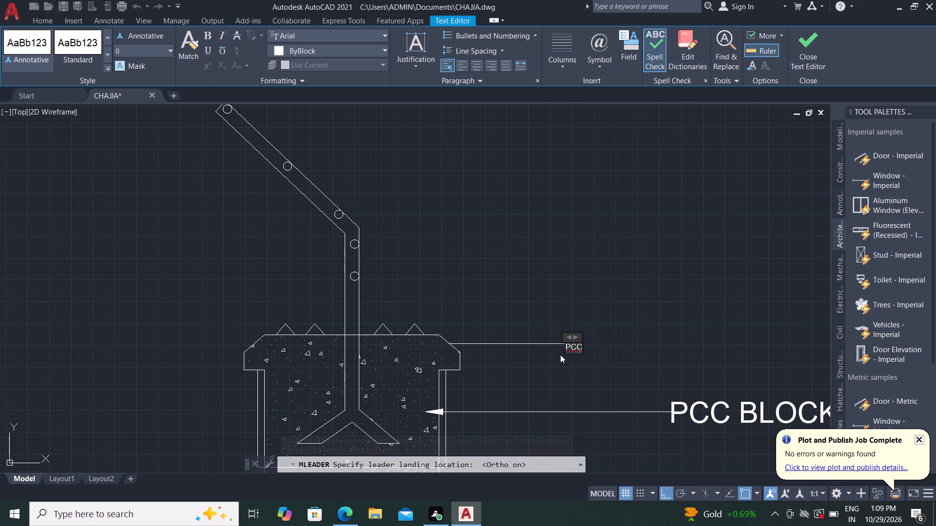
key("c")
type("OPING")
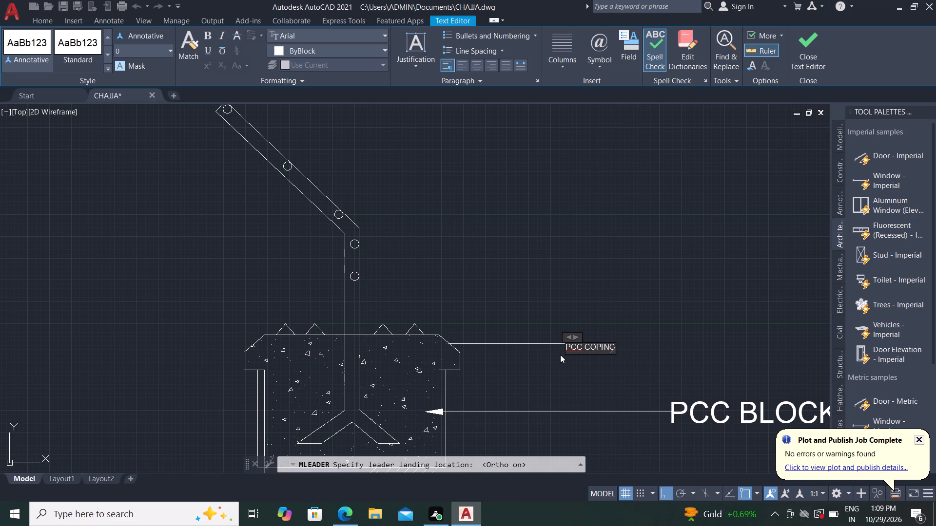
key("space")
left_click(480, 323)
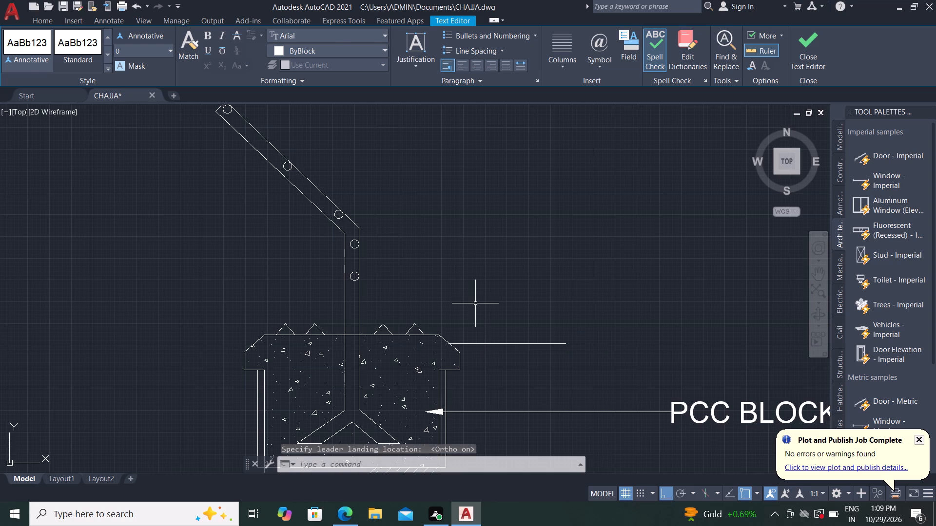
Match the properties of the angled-post section's PCC BLOCK leader note onto the PCC COPING leader.
left_click(624, 65)
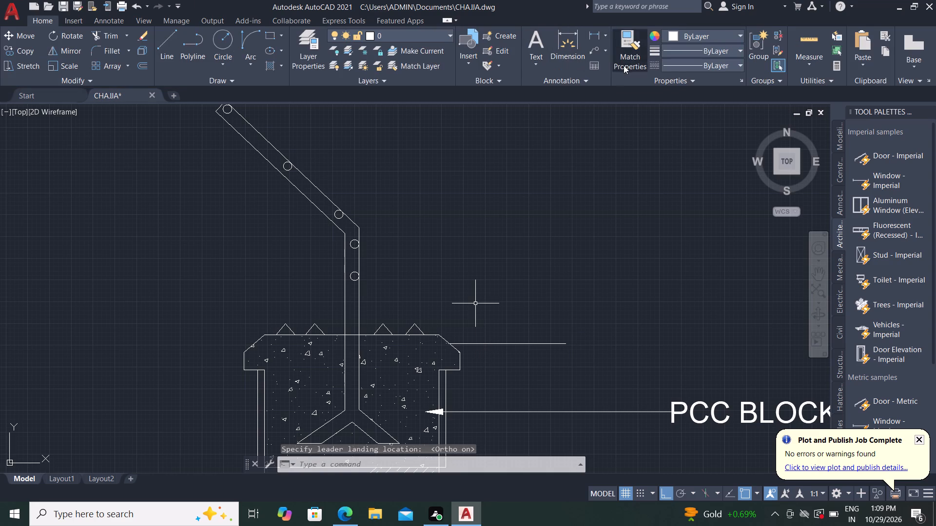
left_click(690, 413)
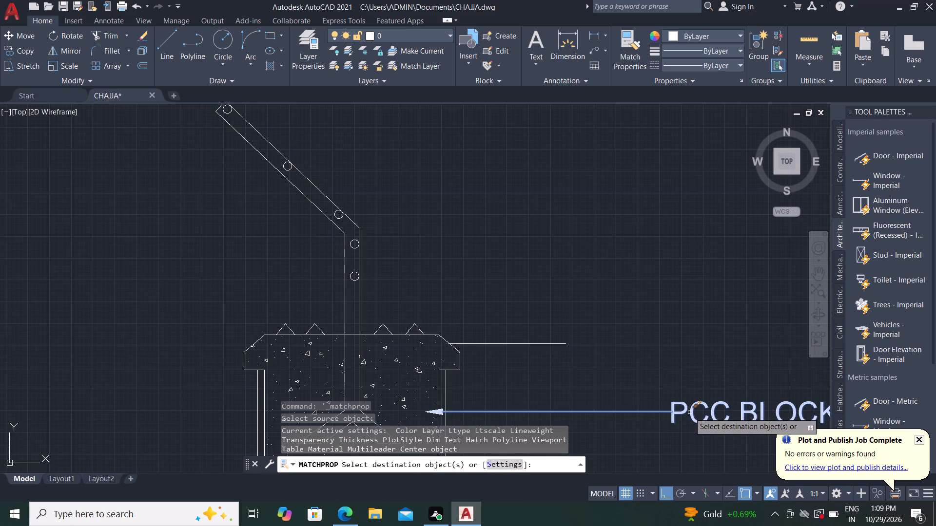
left_click(561, 344)
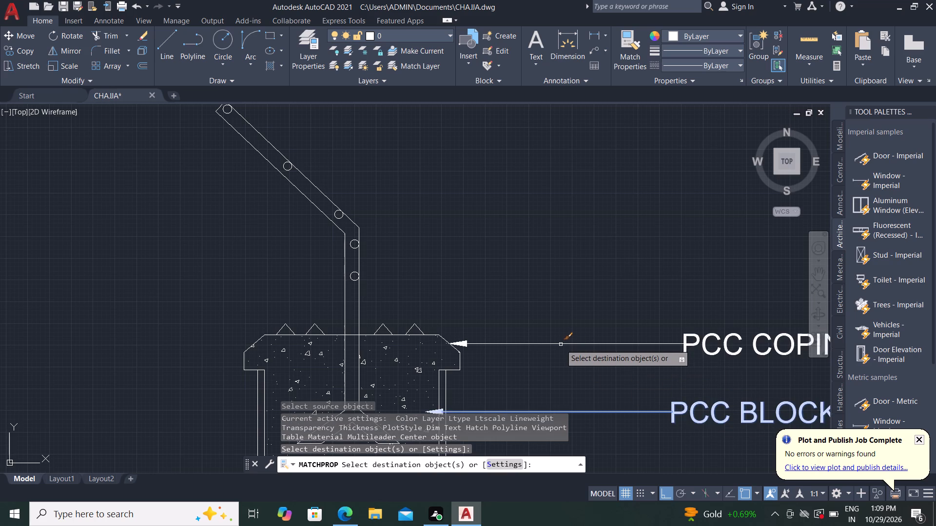
scroll(512, 251, "down", 1)
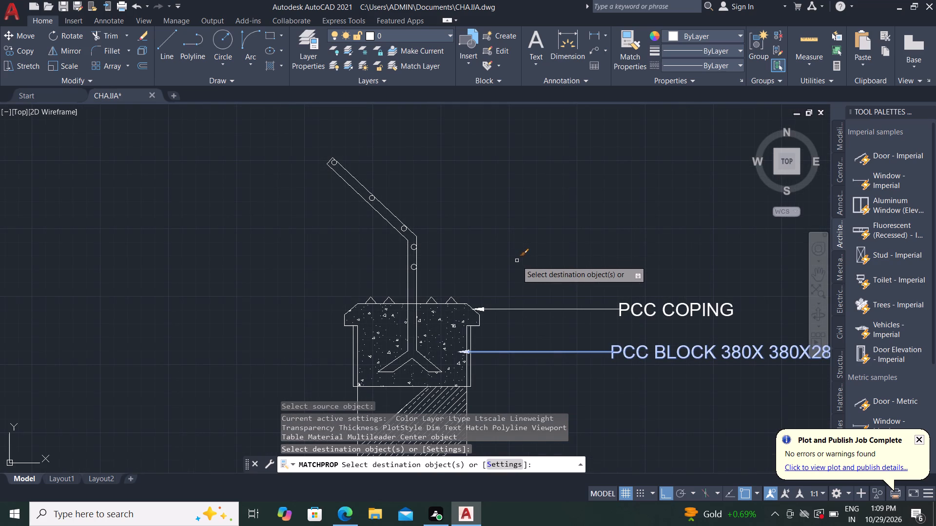
key("Escape")
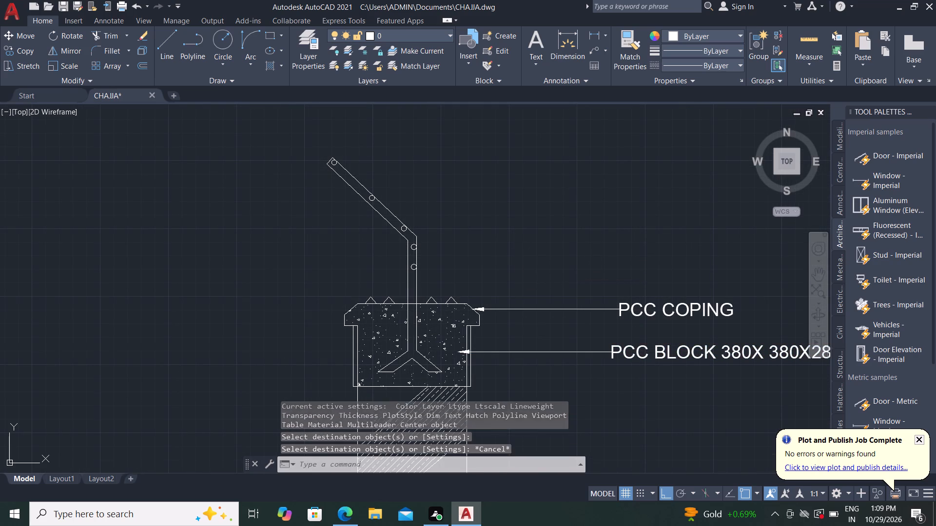
Add a multileader with a horizontal leader about 606 long from the angled post's vertical stem, reading EMBEDED IN PCC BLOCK IN / WITH SPLIT END on two lines.
key("Escape")
key("Escape")
key("Escape")
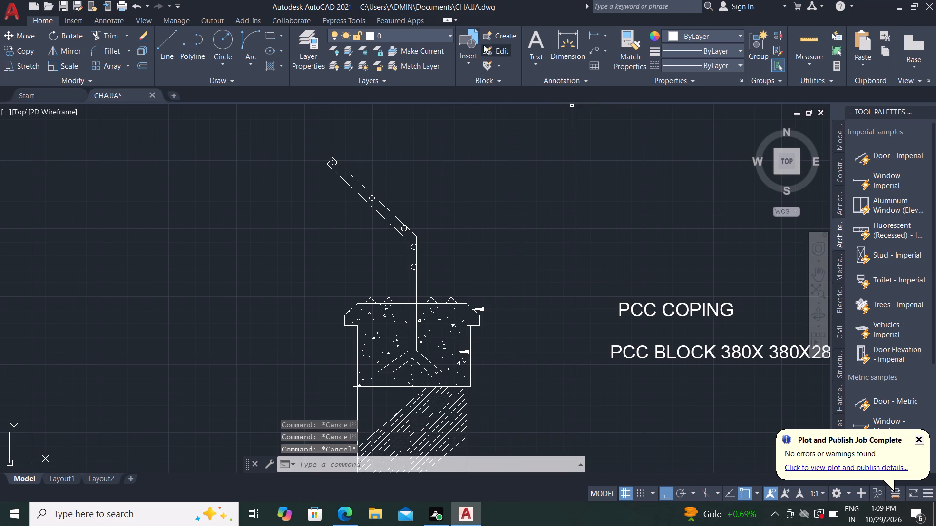
left_click(590, 50)
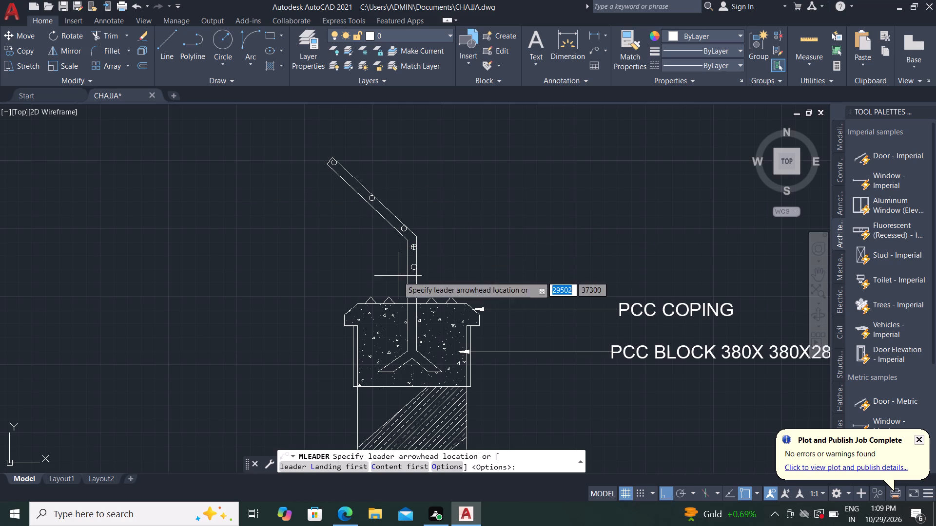
left_click(416, 257)
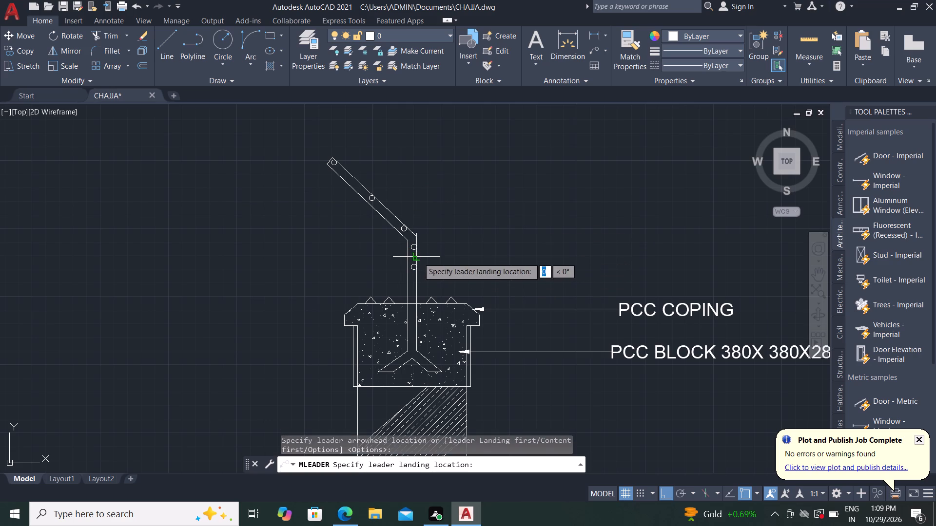
left_click(548, 253)
key("e")
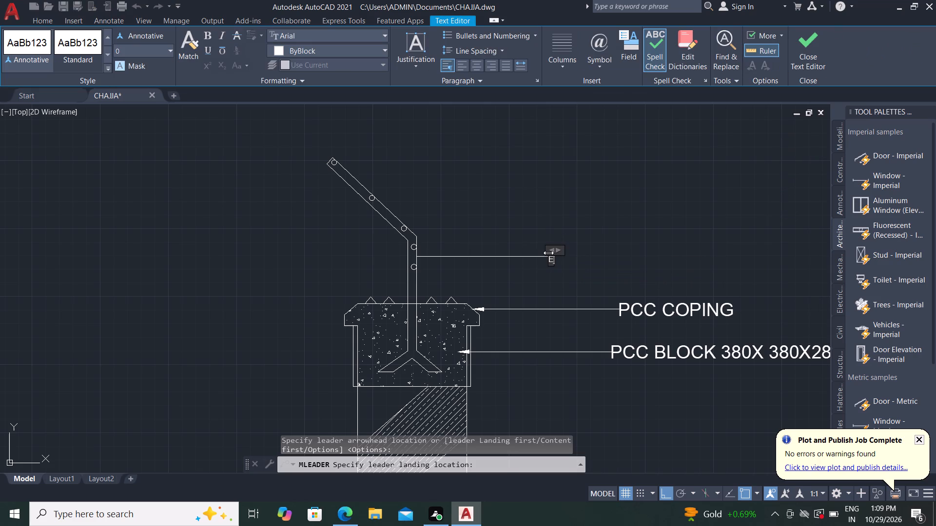
key("m")
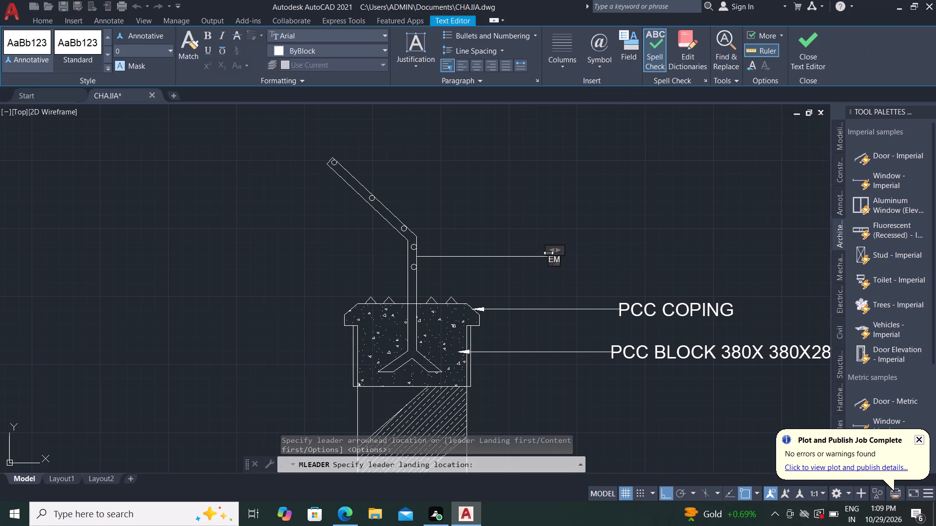
type("BE")
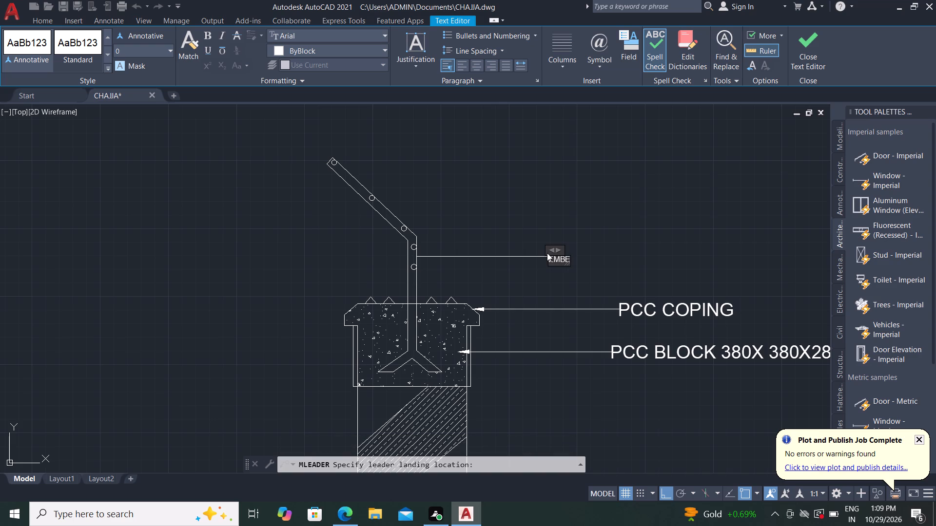
type("DED")
key("space")
type("IN PCC")
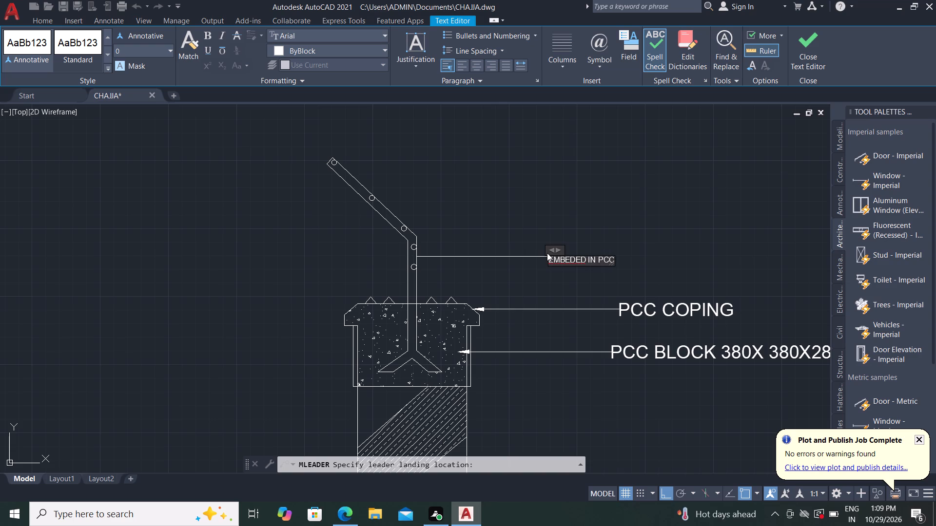
key("space")
key("c")
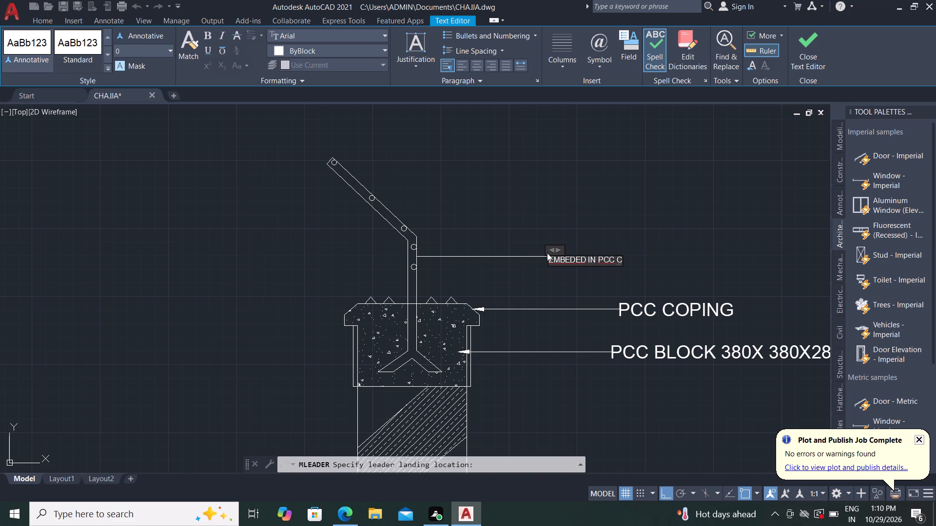
key("BackSpace")
type("BLOCK")
key("space")
key("i")
key("n")
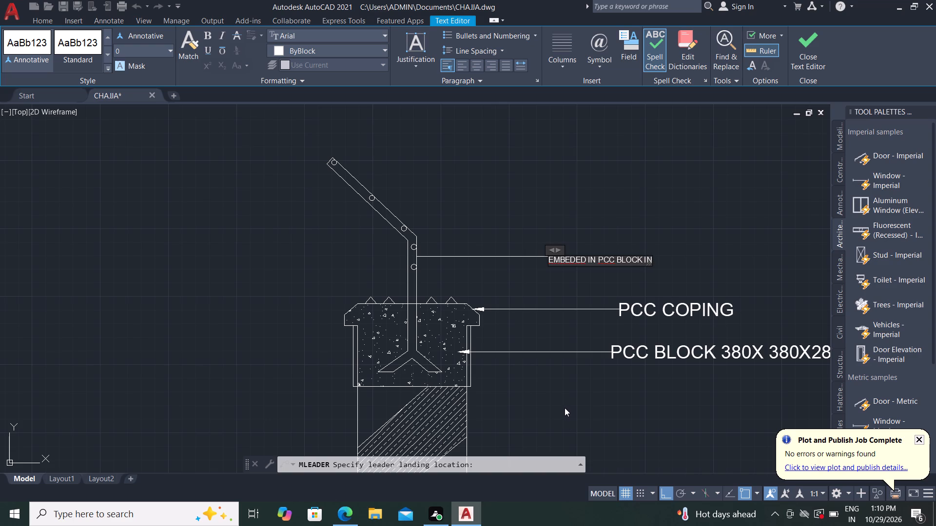
key("Return")
type("WITH")
key("space")
type("SPLIT")
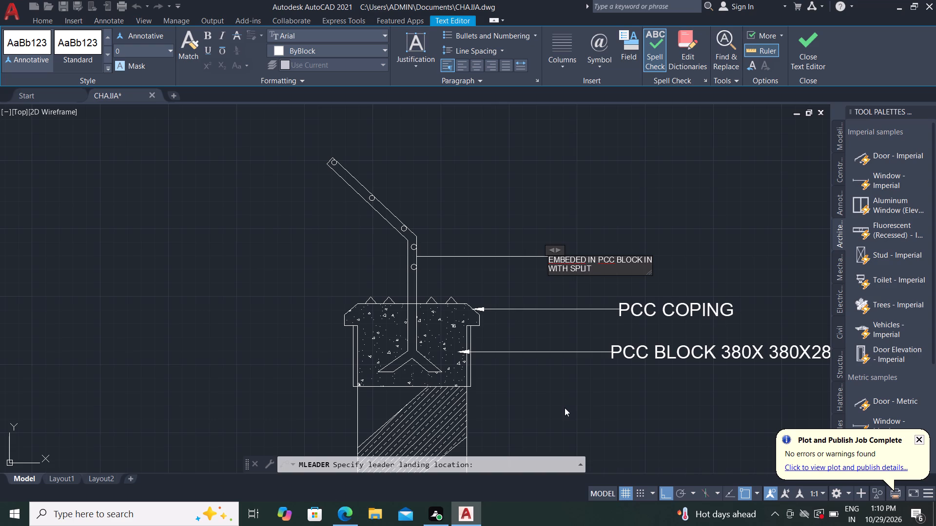
key("space")
type("EM")
key("BackSpace")
type("ND")
left_click(493, 218)
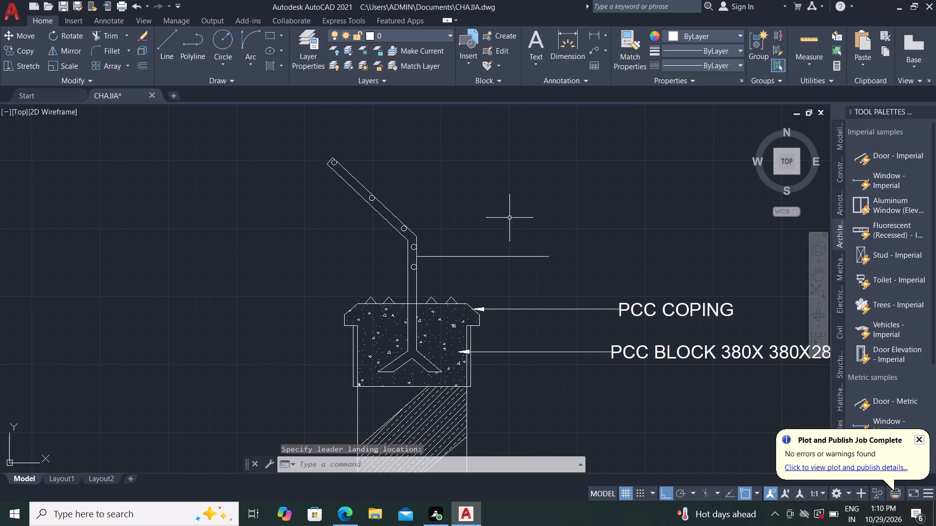
Match the properties of the PCC COPING leader note onto the angled post's new EMBEDED IN PCC BLOCK leader.
left_click(634, 62)
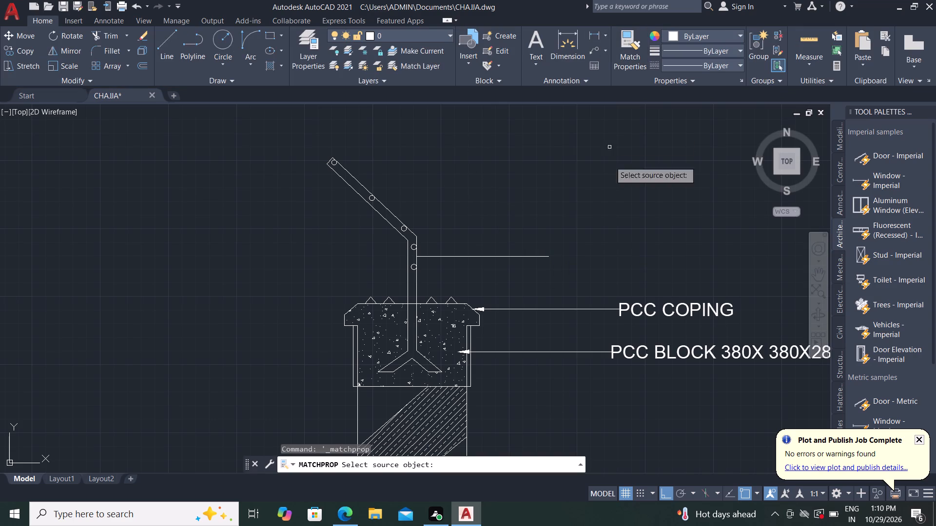
scroll(610, 259, "down", 1)
left_click(627, 290)
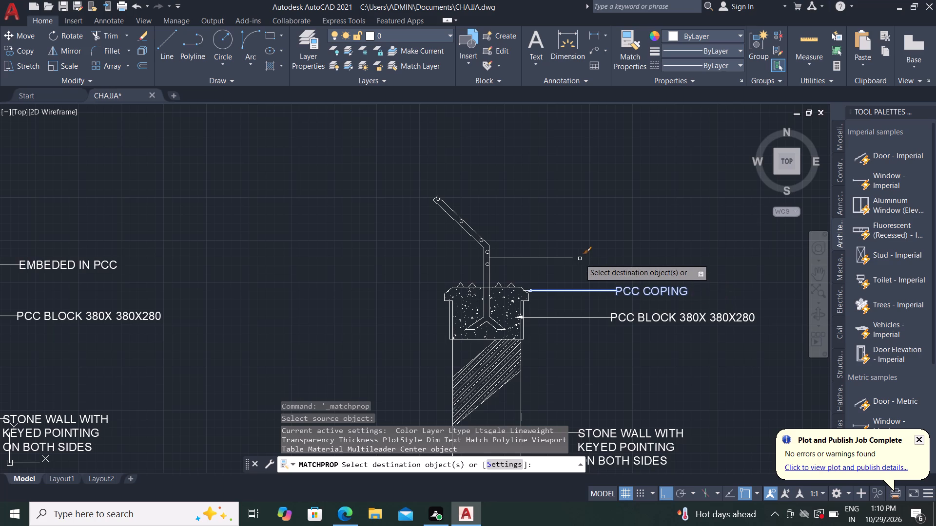
left_click(573, 257)
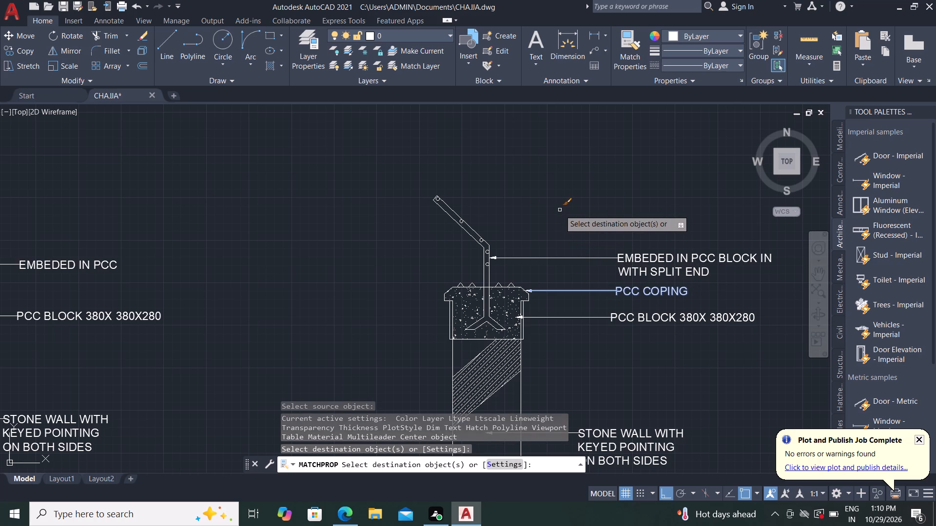
key("Escape")
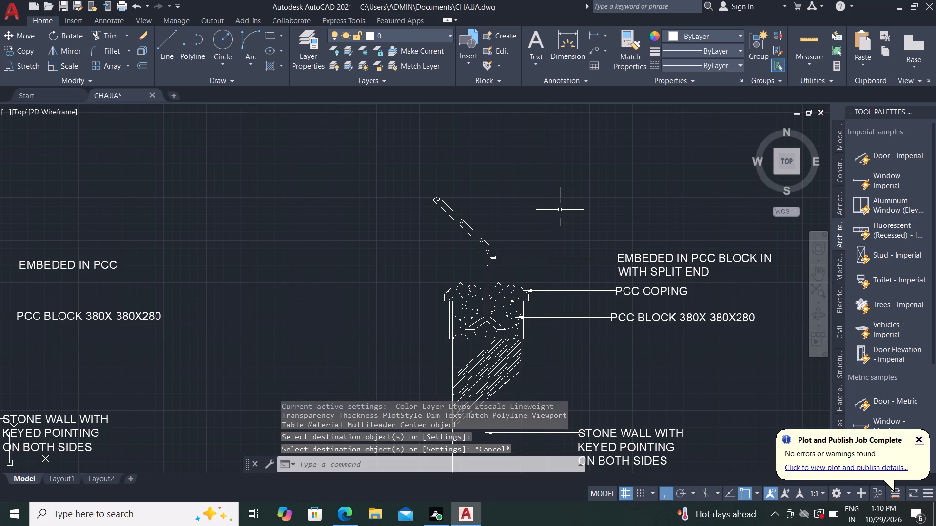
key("Escape")
key("Escape")
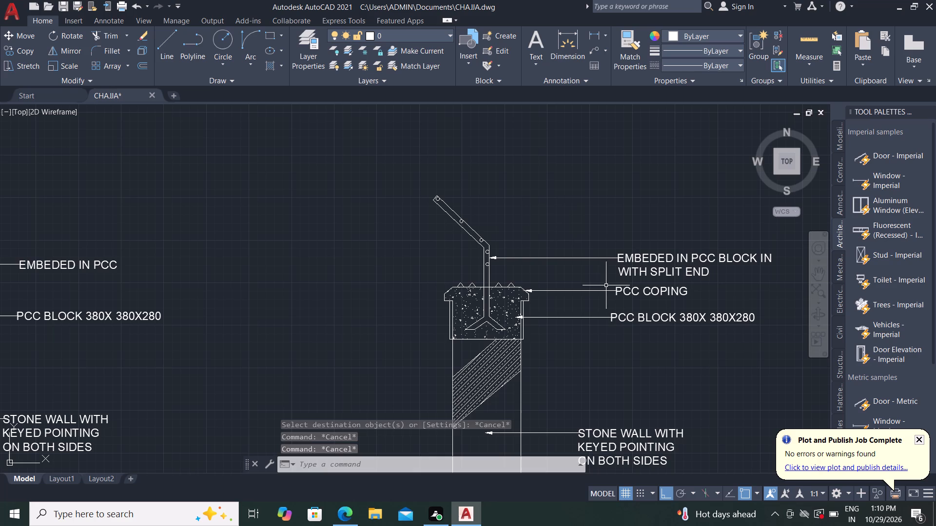
Draw two sloping lines, the first about 93 long, forming an inverted V beneath the ground line left of the angled-post wall.
scroll(558, 207, "down", 1)
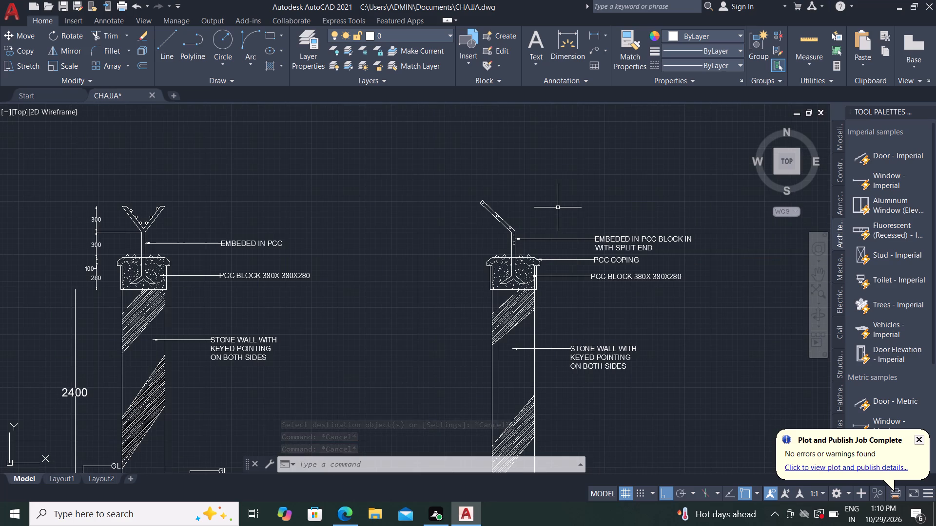
middle_click_drag(608, 358, 565, 225)
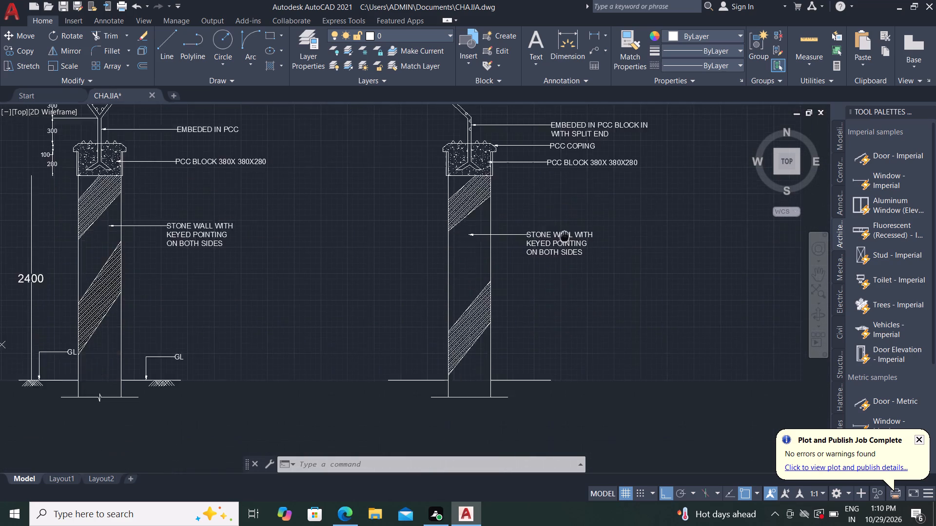
middle_click_drag(565, 225, 555, 164)
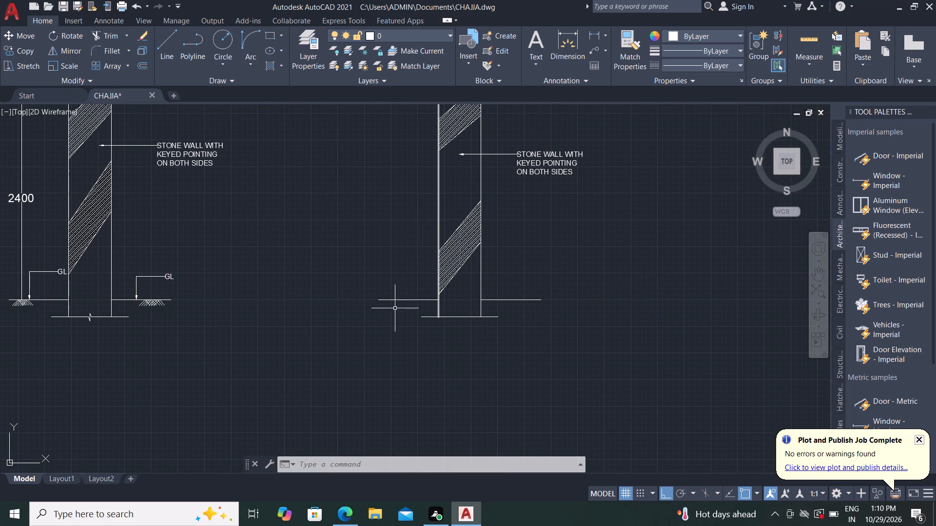
scroll(403, 319, "up", 3)
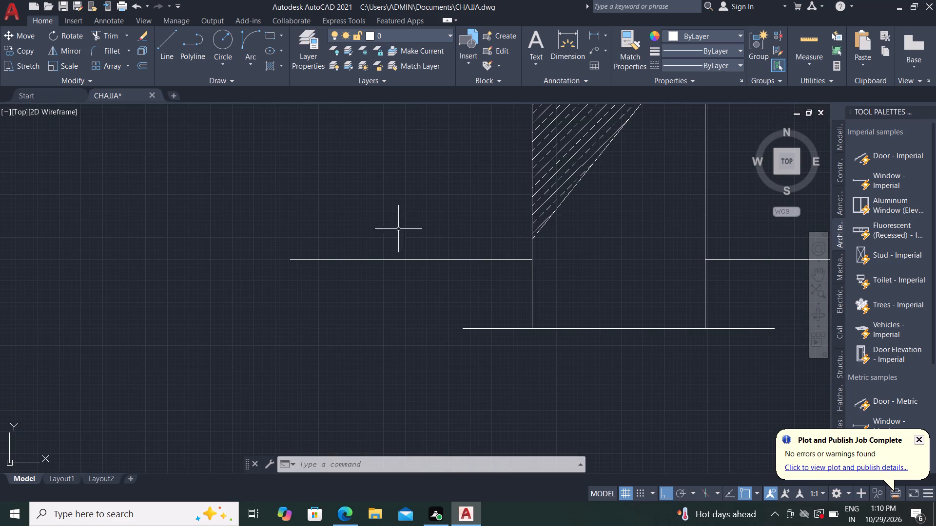
left_click(164, 39)
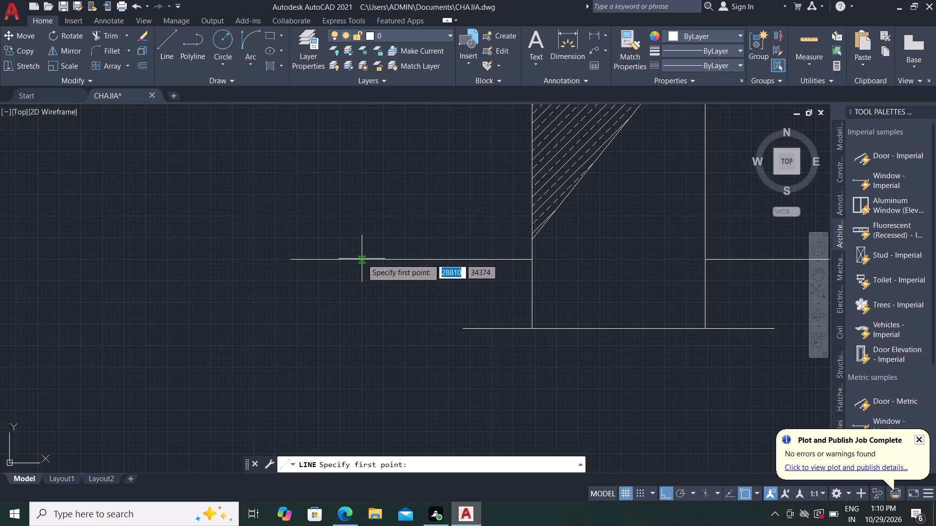
left_click(362, 259)
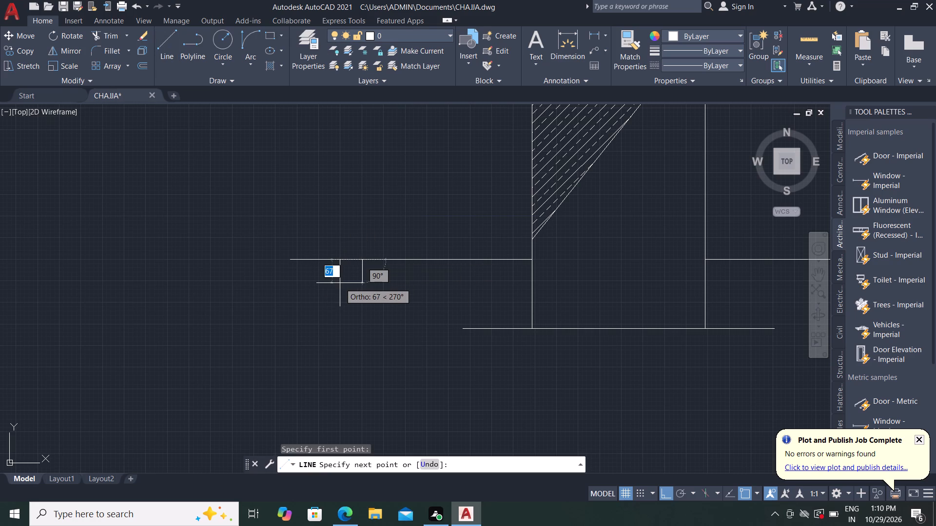
key("F8")
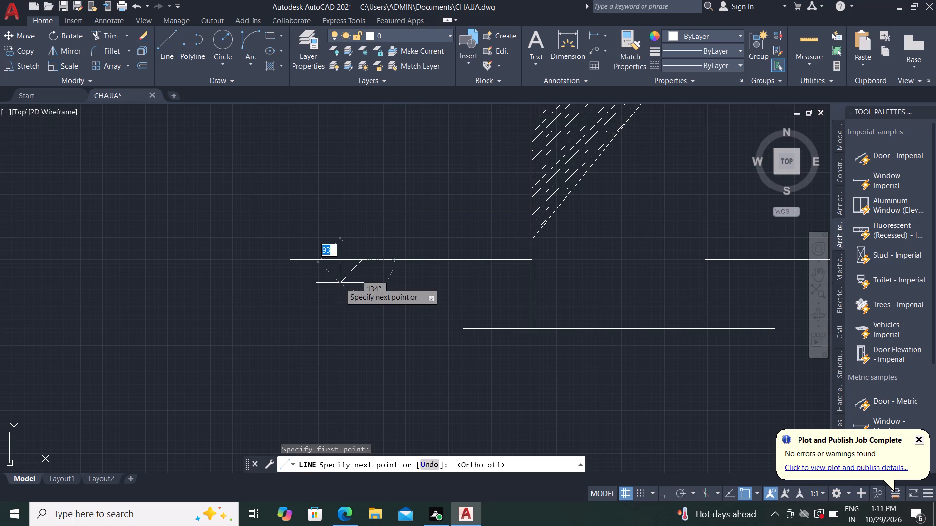
left_click(340, 283)
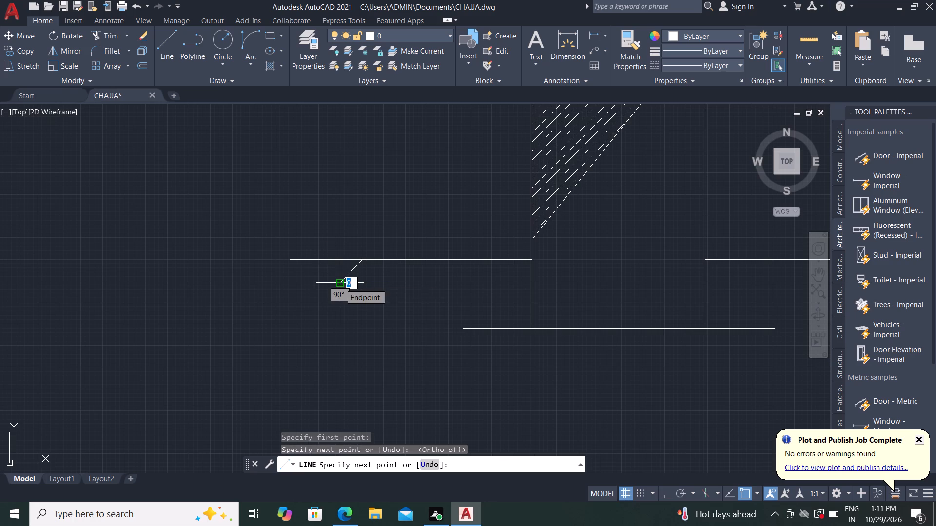
left_click(172, 33)
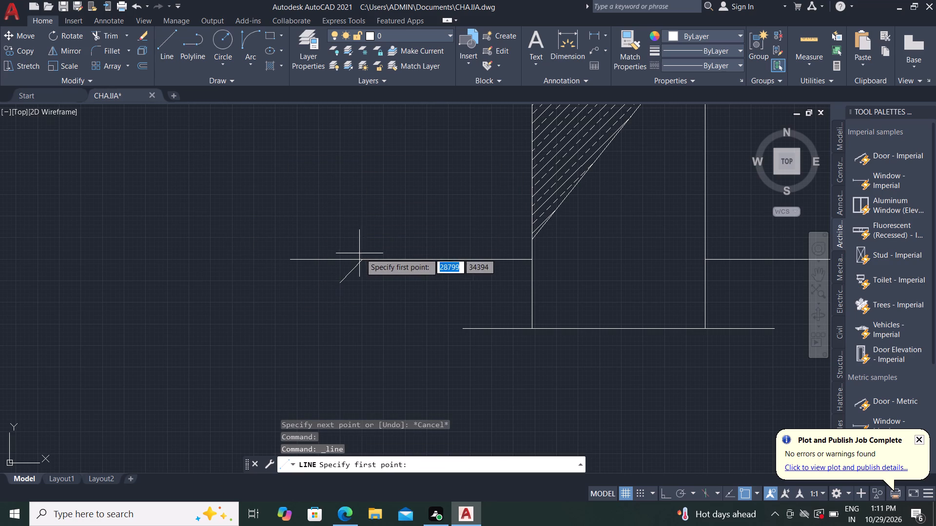
left_click(364, 257)
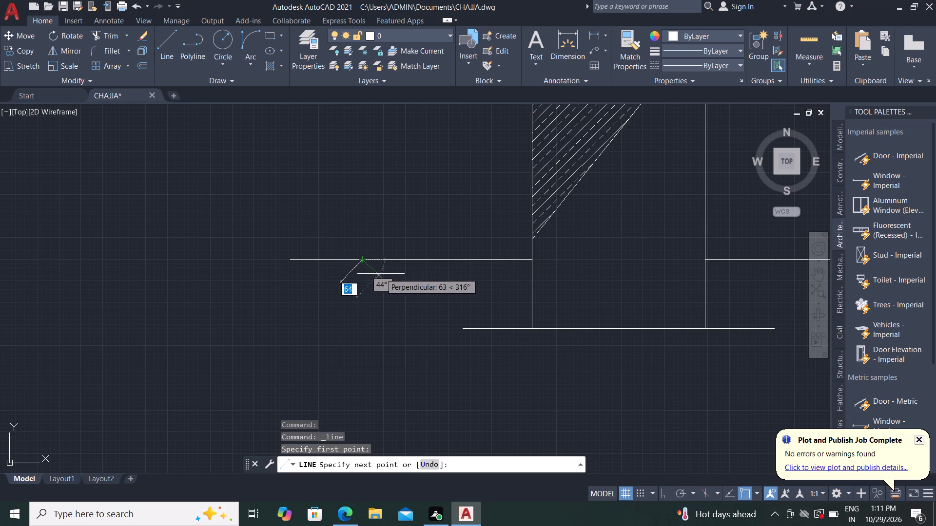
left_click(385, 285)
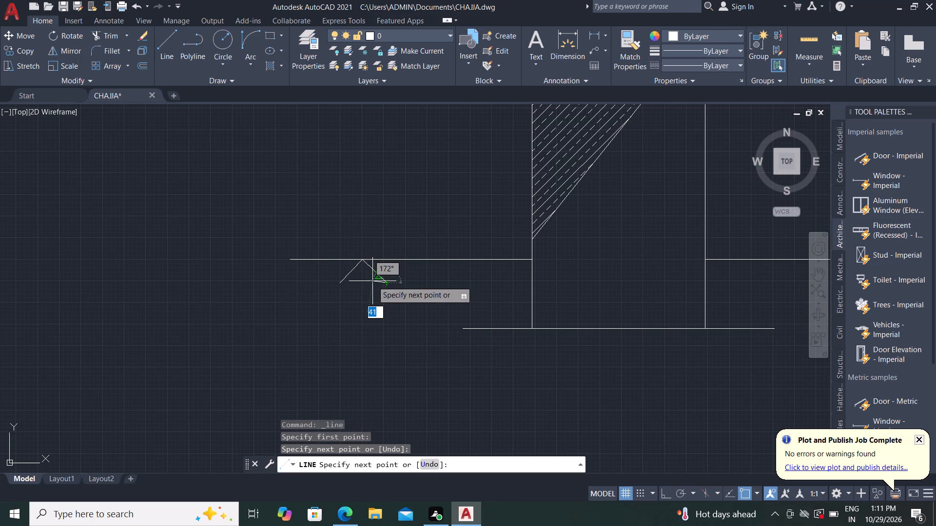
key("Escape")
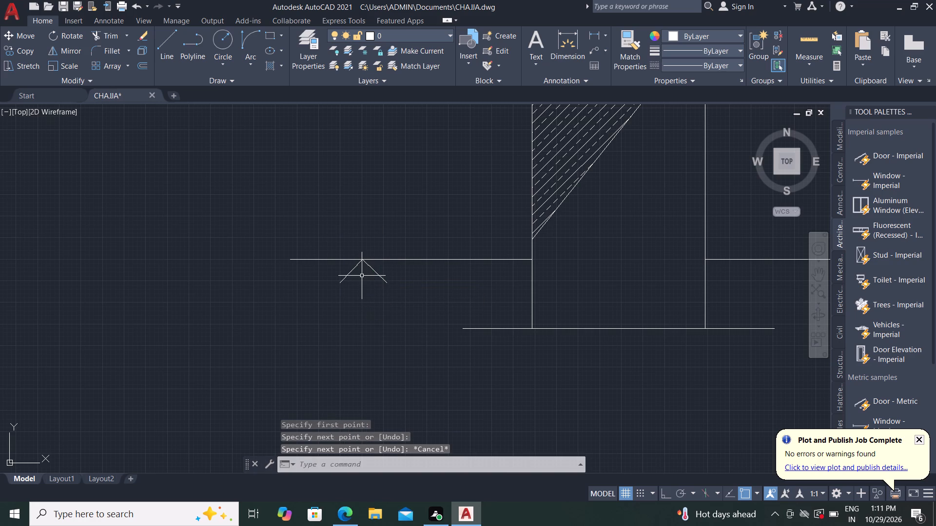
Join the two sloping lines of the inverted V into one polyline.
scroll(362, 276, "up", 2)
left_click(293, 208)
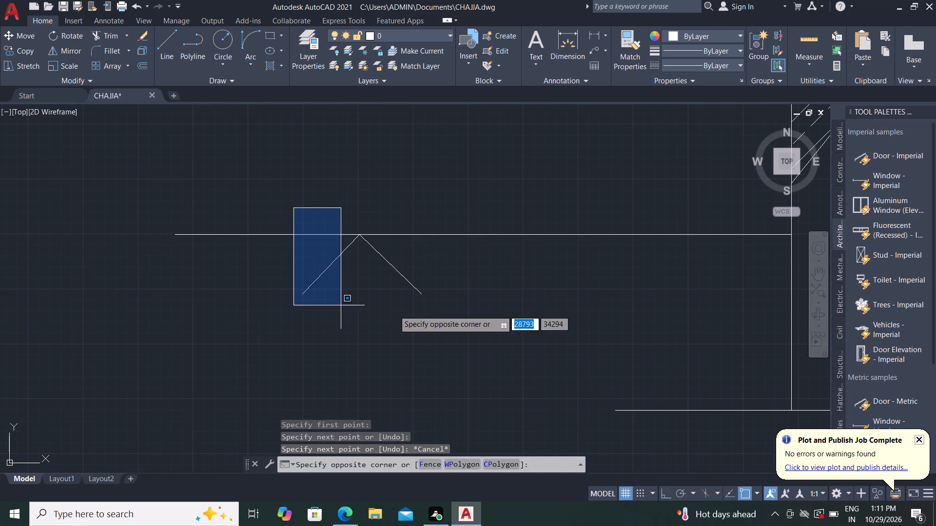
left_click(452, 317)
type("J")
key("space")
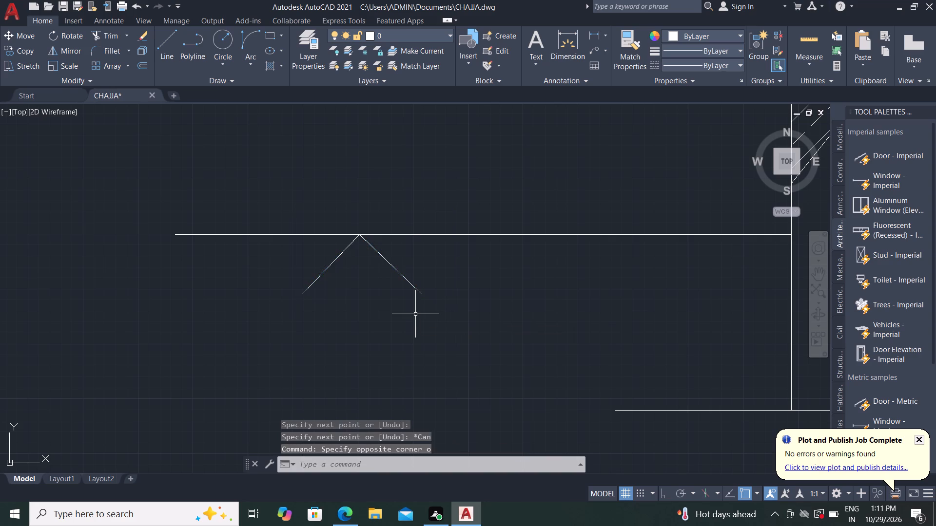
Copy the inverted V from its apex to six overlapping positions along the ground line left of the angled-post wall.
scroll(415, 314, "down", 2)
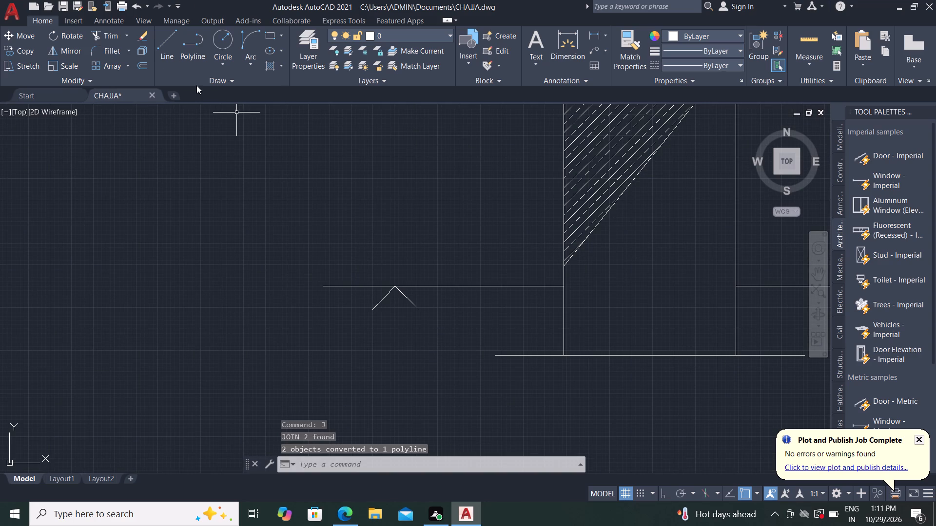
left_click(17, 52)
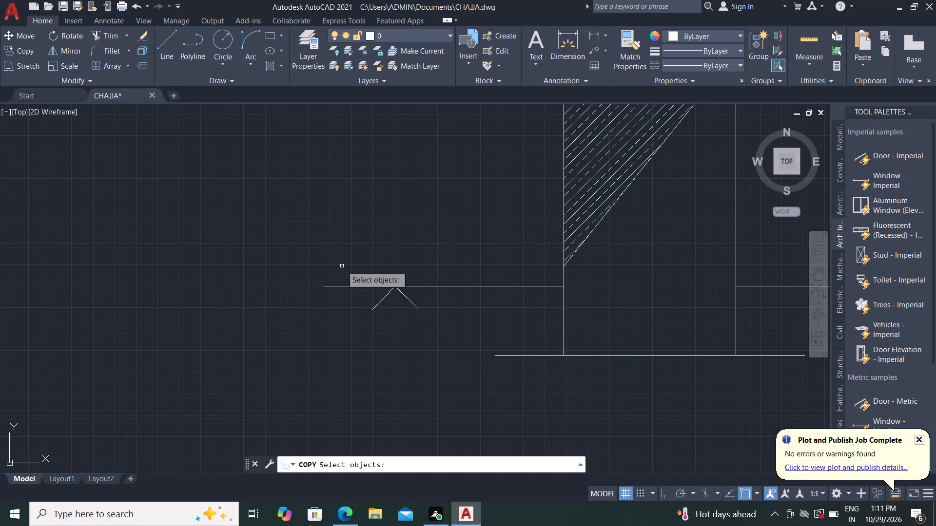
left_click(385, 298)
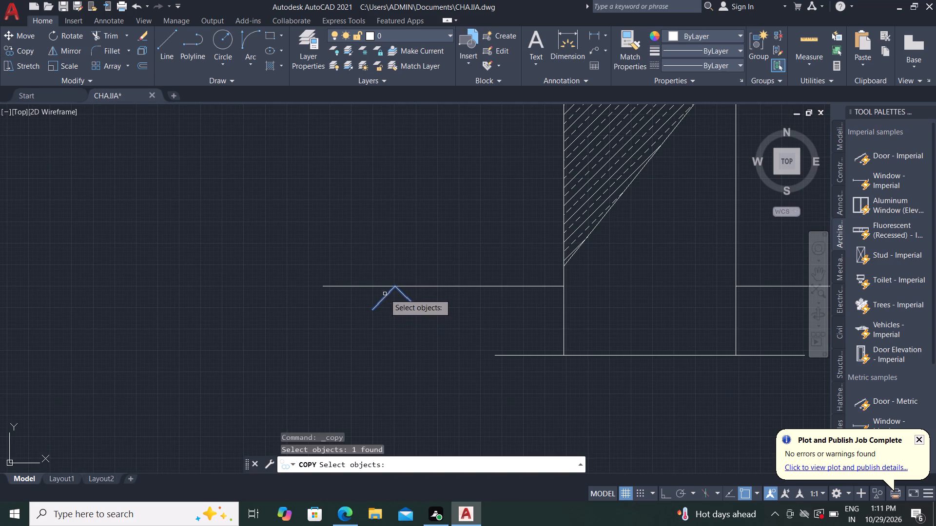
right_click(385, 294)
left_click(392, 287)
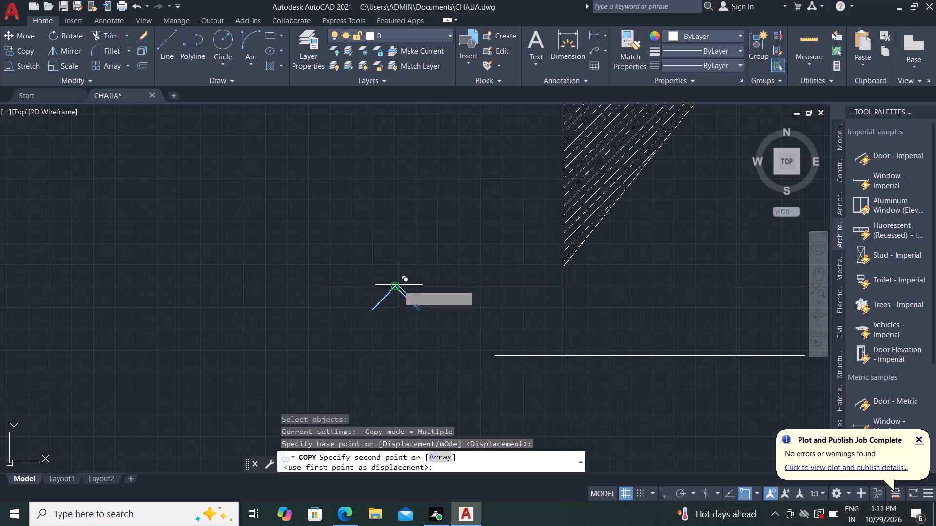
left_click(408, 286)
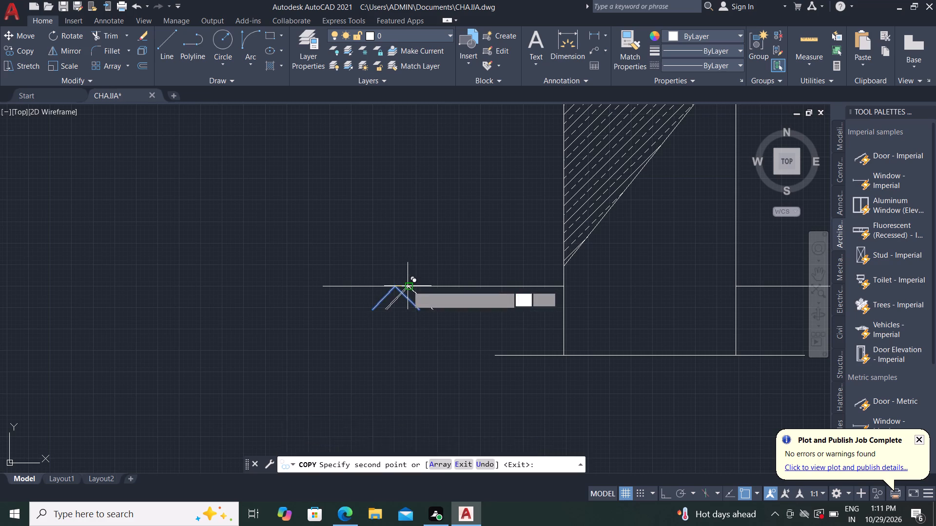
left_click(421, 286)
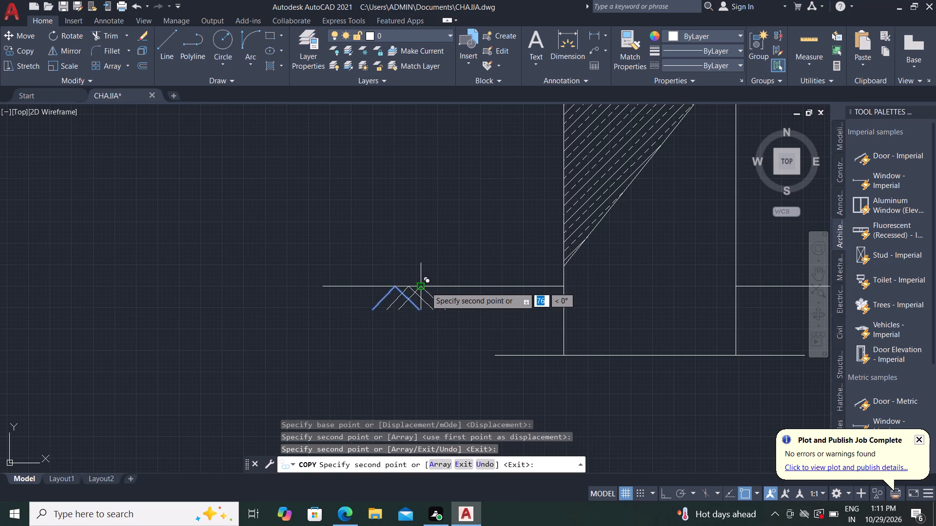
left_click(431, 286)
left_click(448, 288)
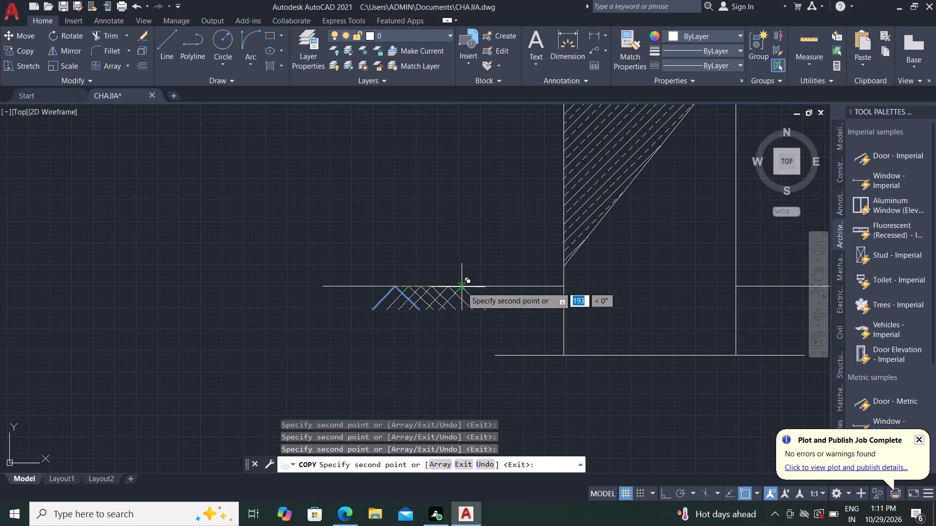
left_click(462, 286)
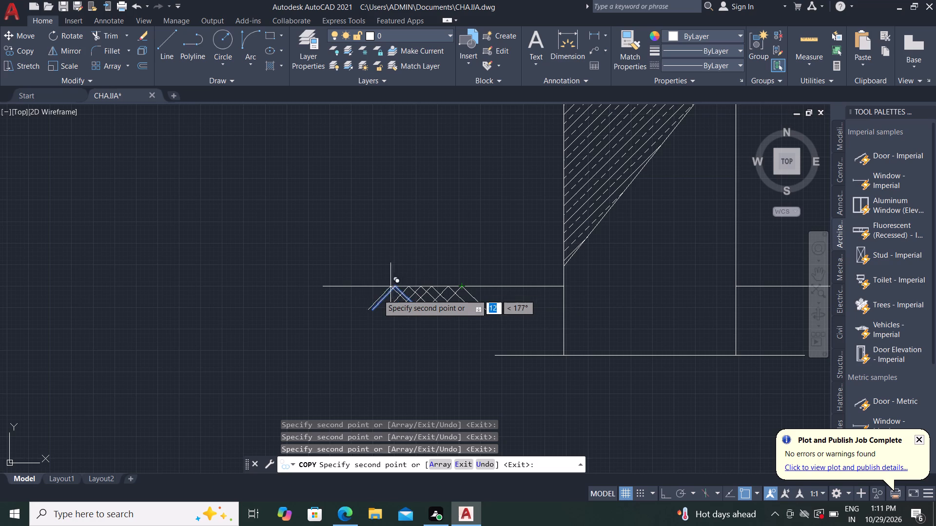
left_click(382, 287)
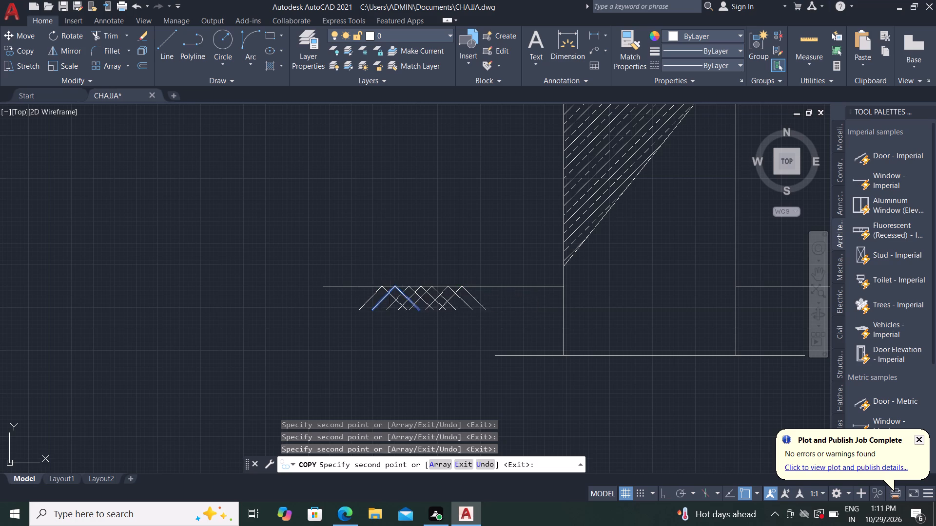
Place seven more overlapping copies of the inverted V along the ground line right of the angled-post wall.
scroll(248, 273, "down", 2)
scroll(461, 285, "up", 3)
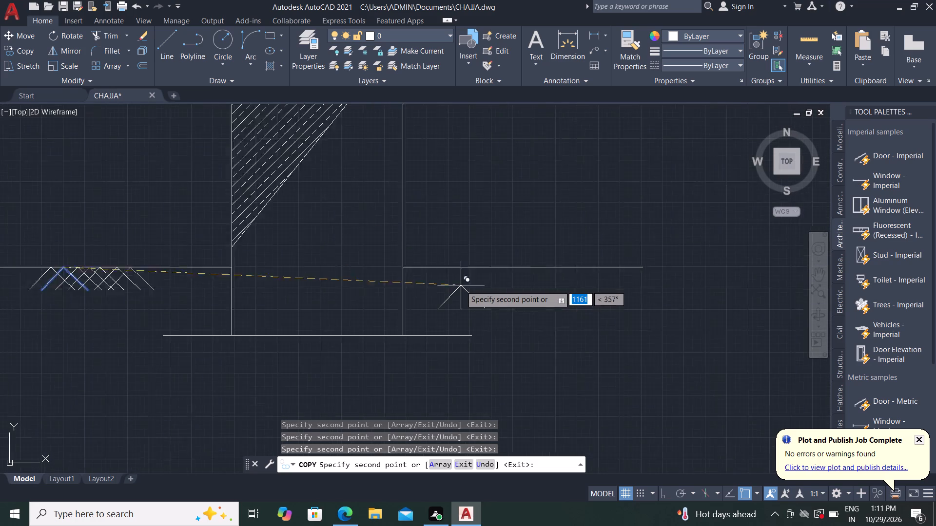
left_click(459, 256)
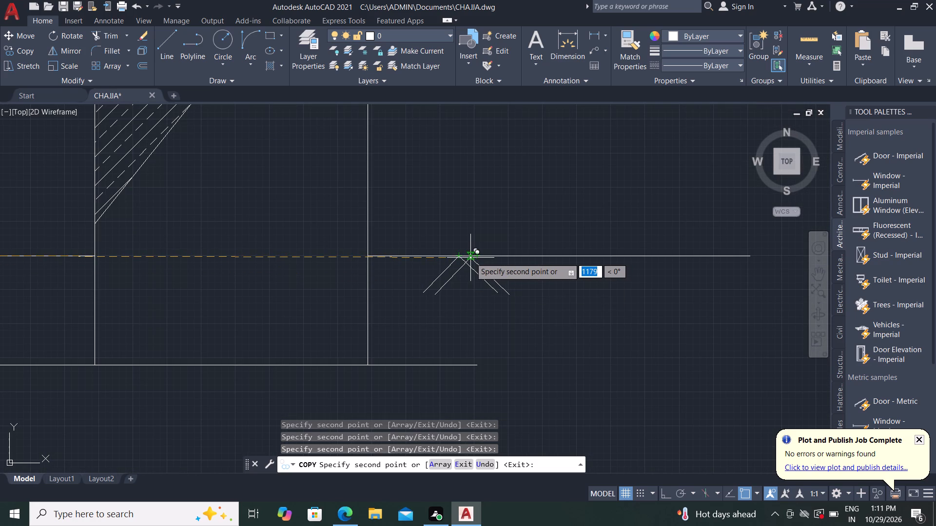
left_click(474, 258)
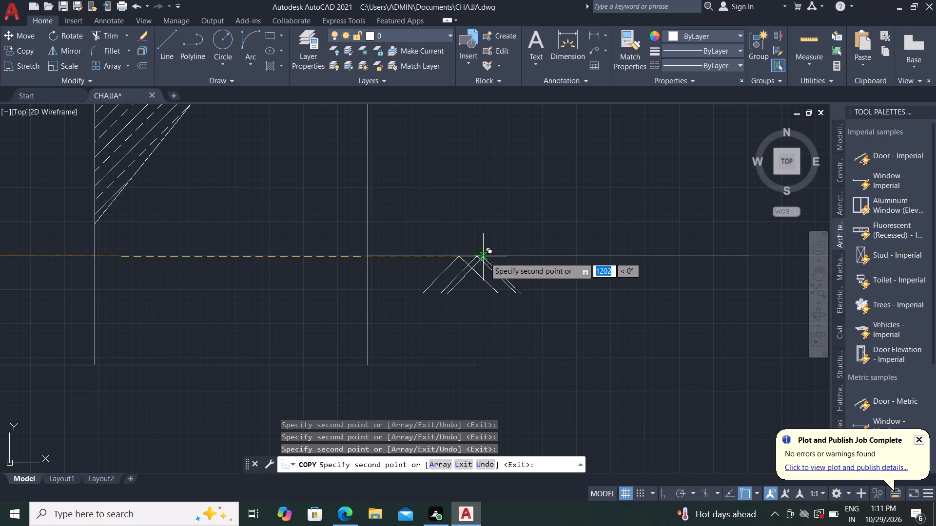
left_click(492, 257)
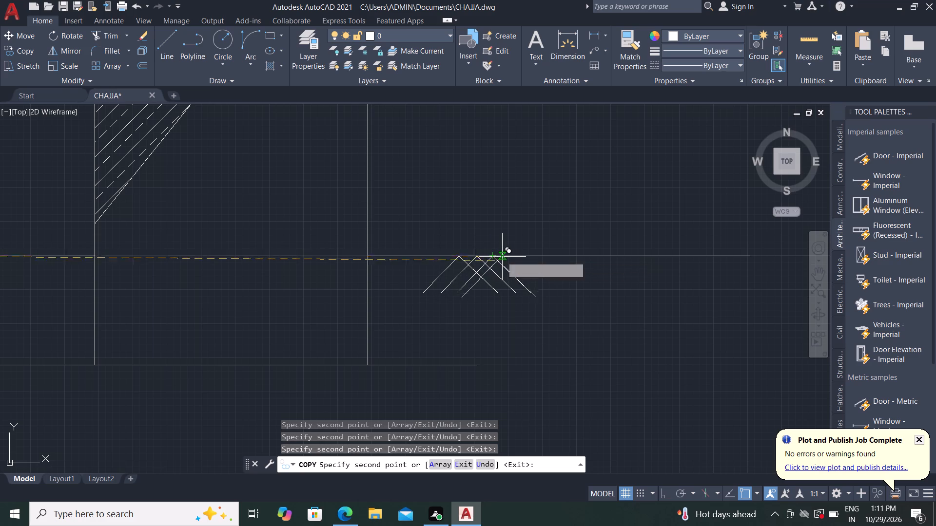
left_click(506, 258)
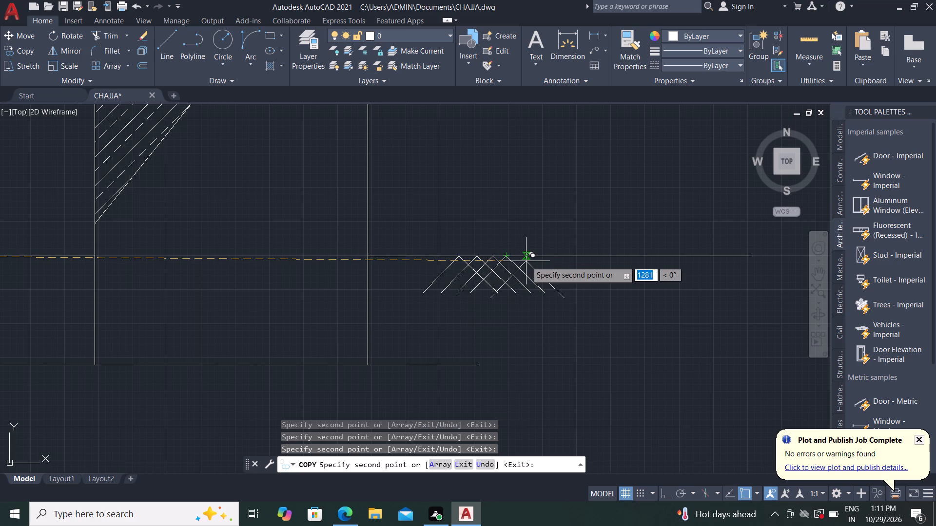
left_click(520, 257)
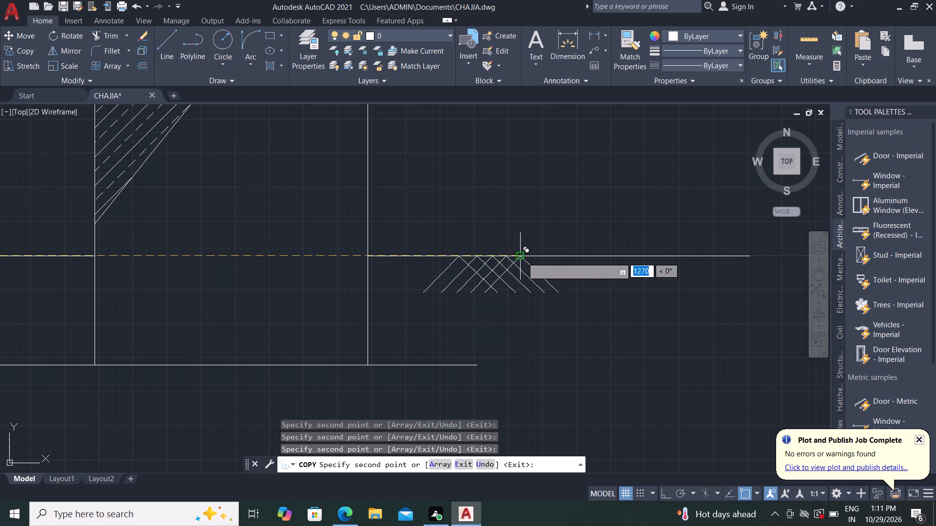
left_click(532, 256)
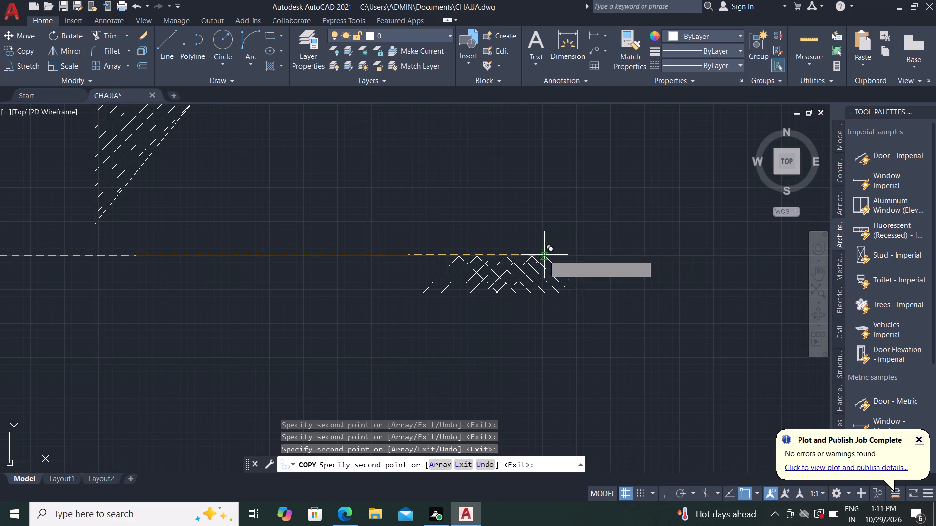
left_click(546, 255)
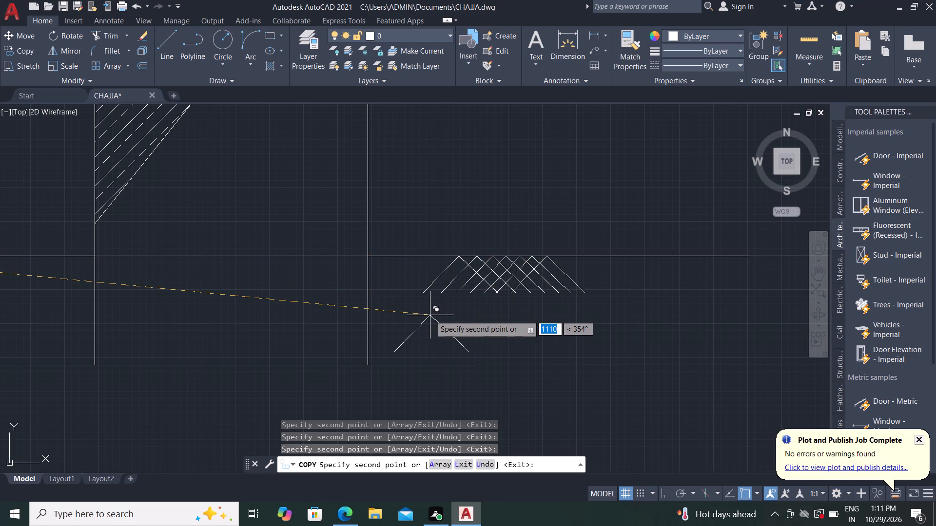
key("Escape")
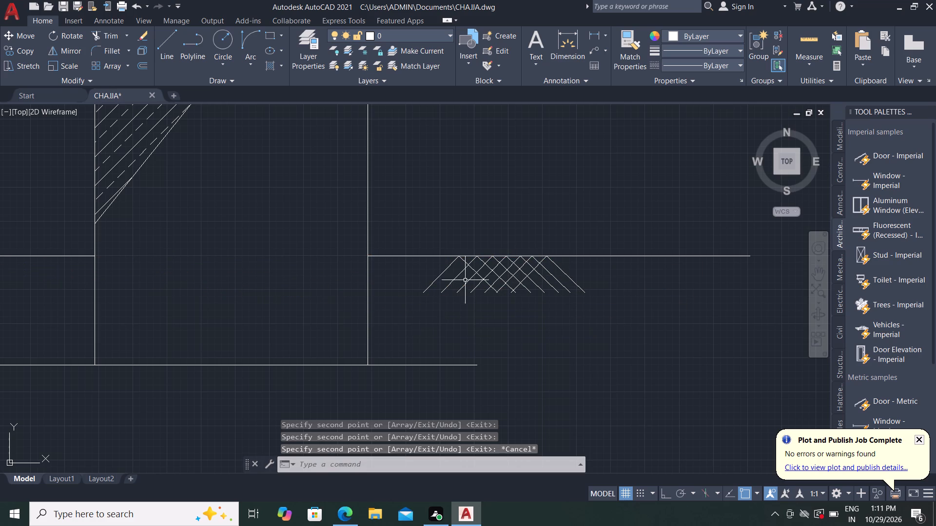
Add a GL multileader rising about 78 from the last inverted V's apex on the ground line right of the angled-post wall.
left_click(594, 48)
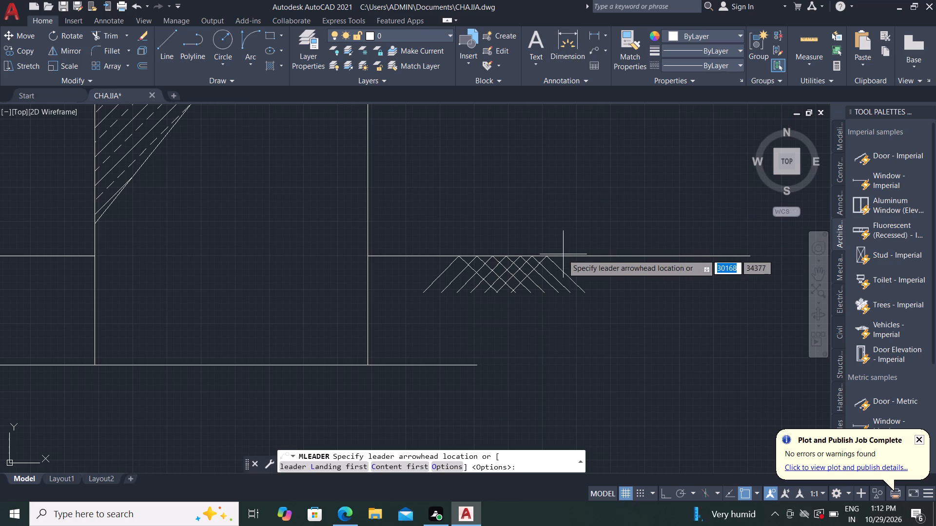
left_click(550, 255)
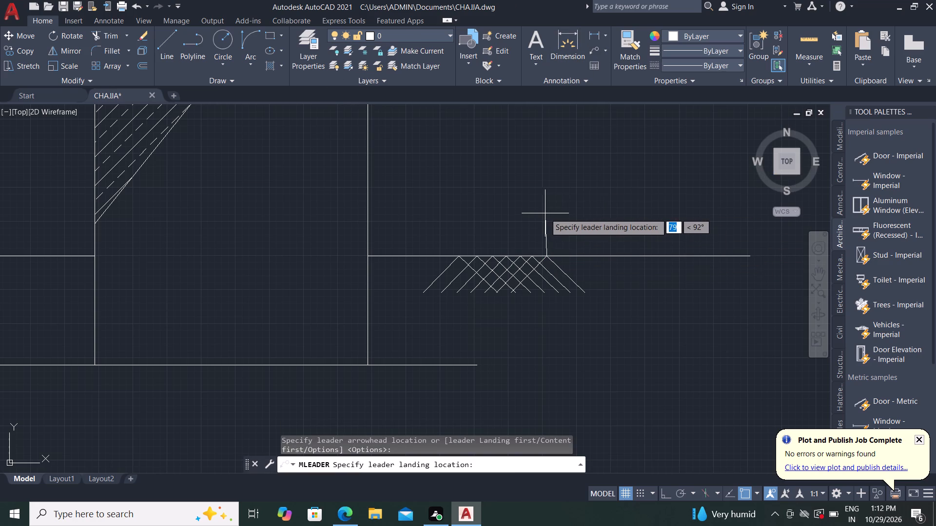
key("F8")
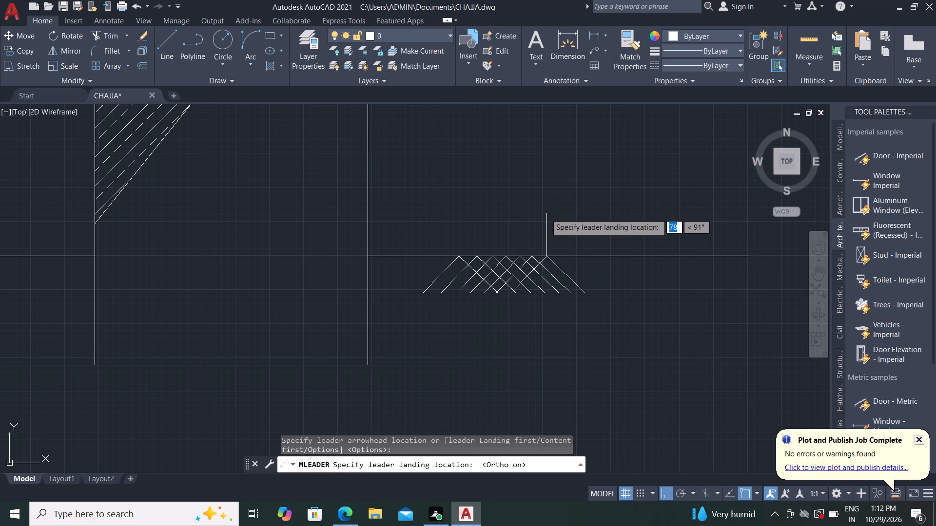
left_click(518, 215)
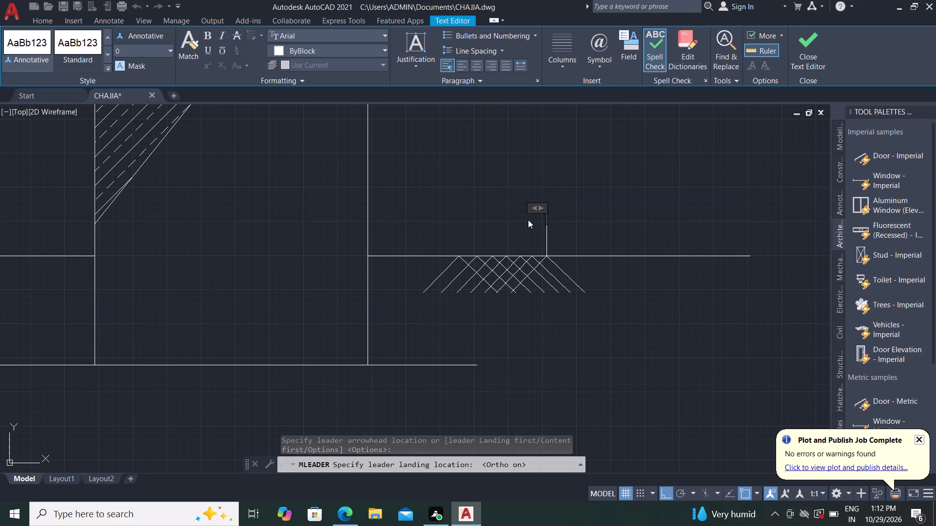
type("GL")
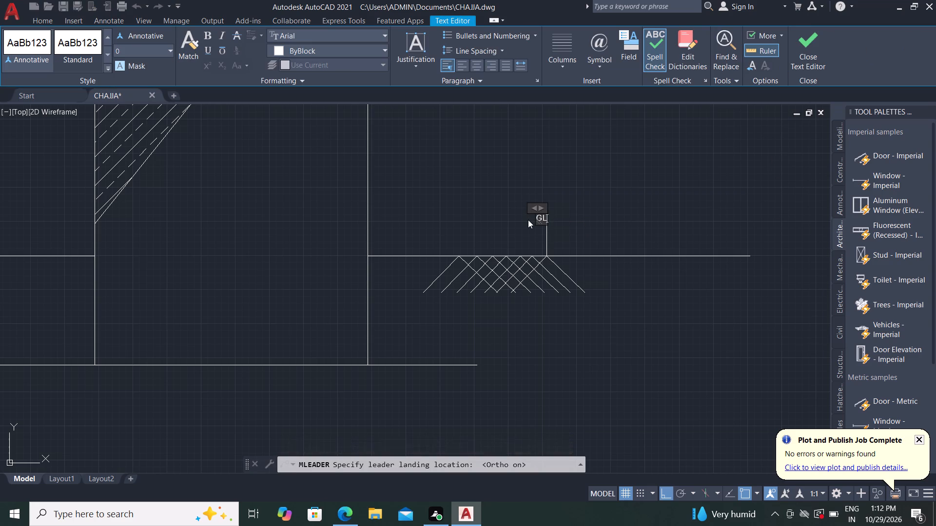
left_click(523, 207)
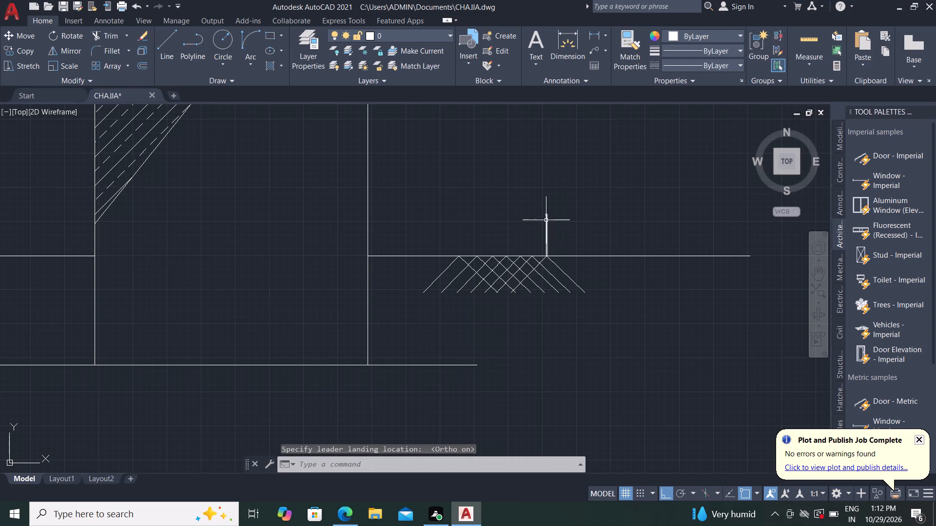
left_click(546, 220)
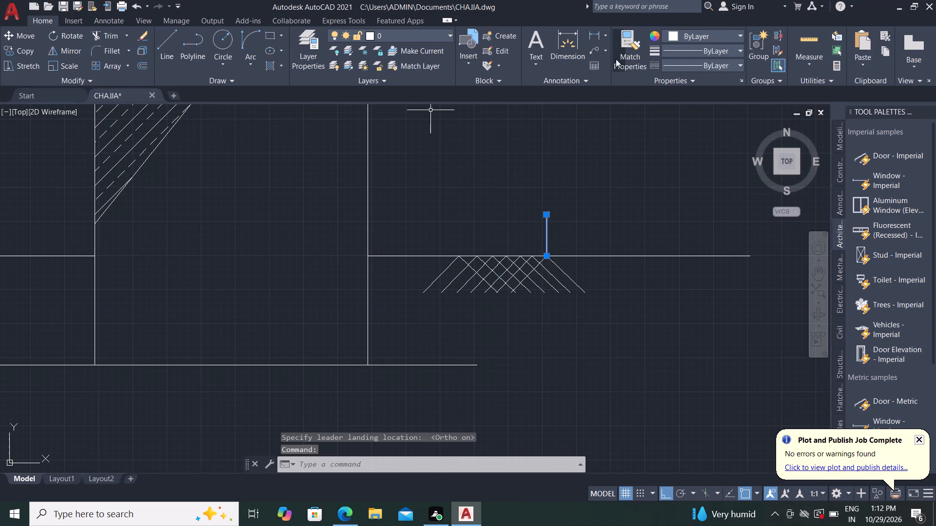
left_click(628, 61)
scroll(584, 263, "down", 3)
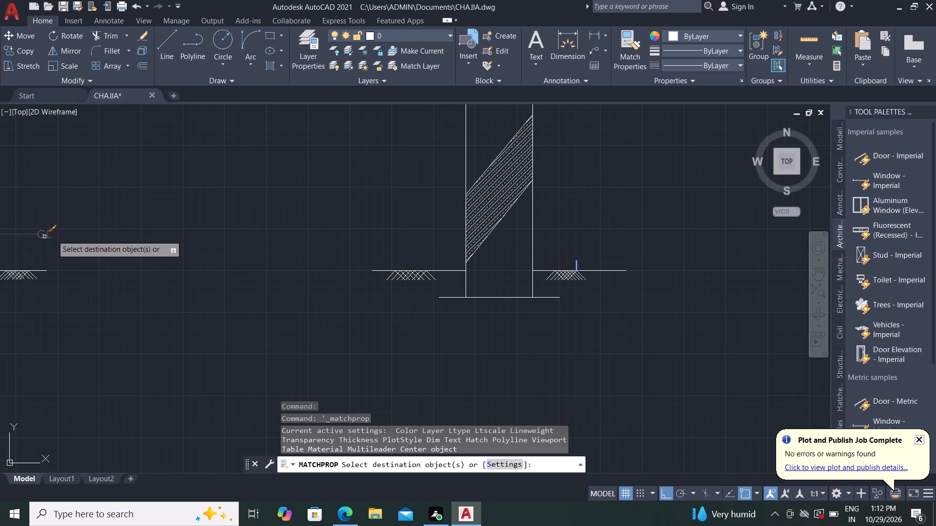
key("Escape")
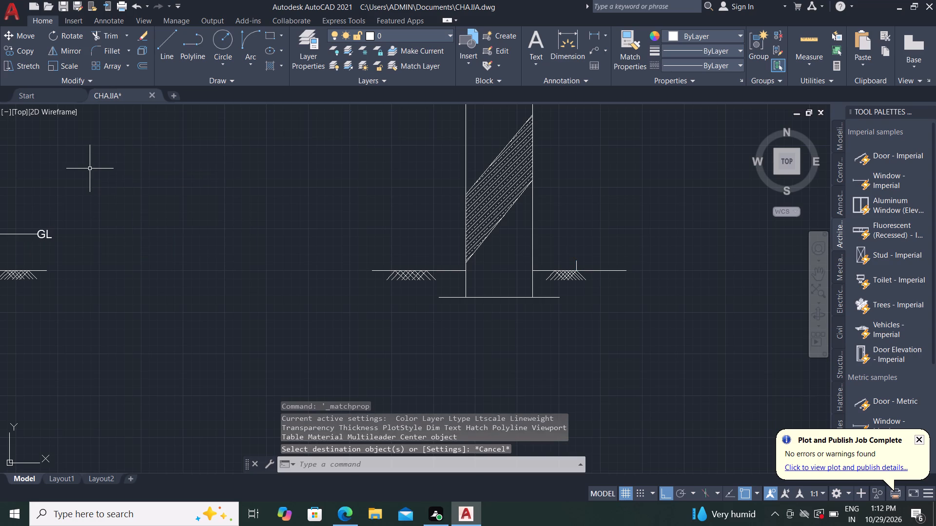
Match the new GL leader's properties to the GL leader of the neighbouring Y-post section.
left_click(625, 53)
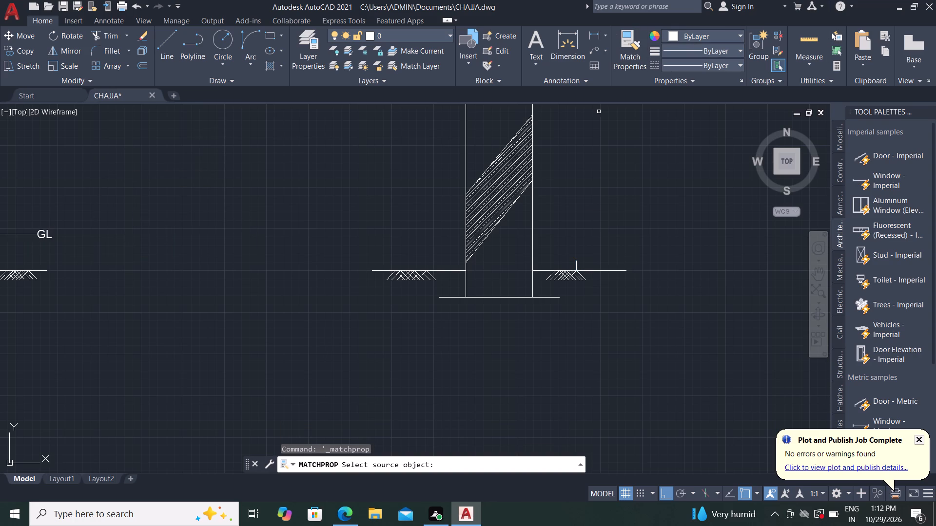
left_click(46, 234)
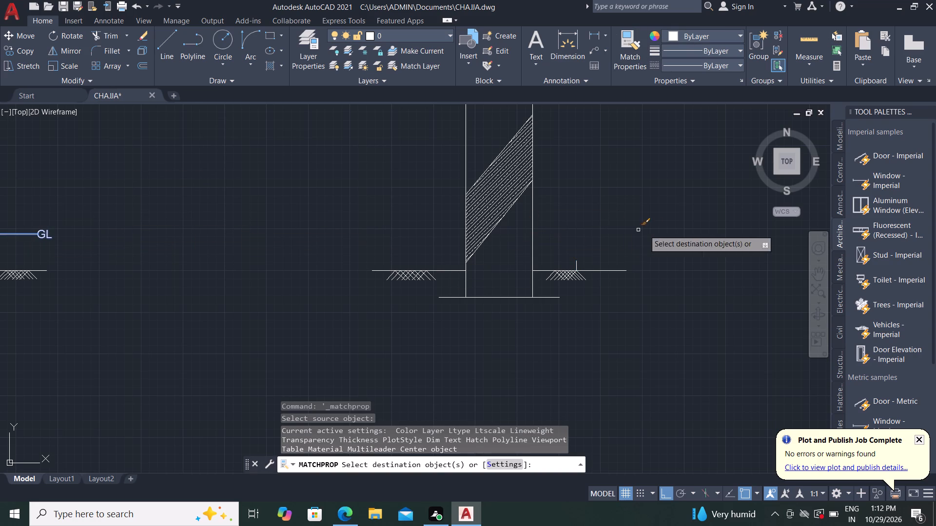
left_click(578, 264)
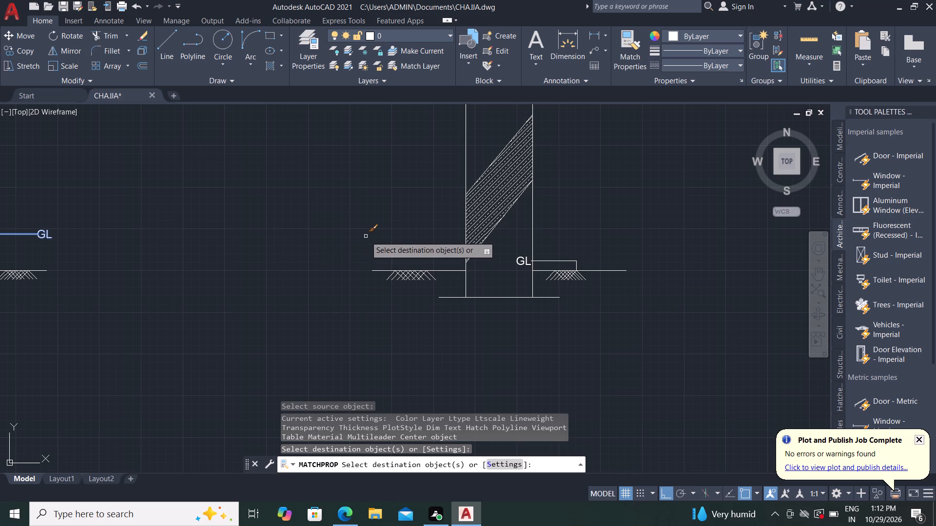
key("Escape")
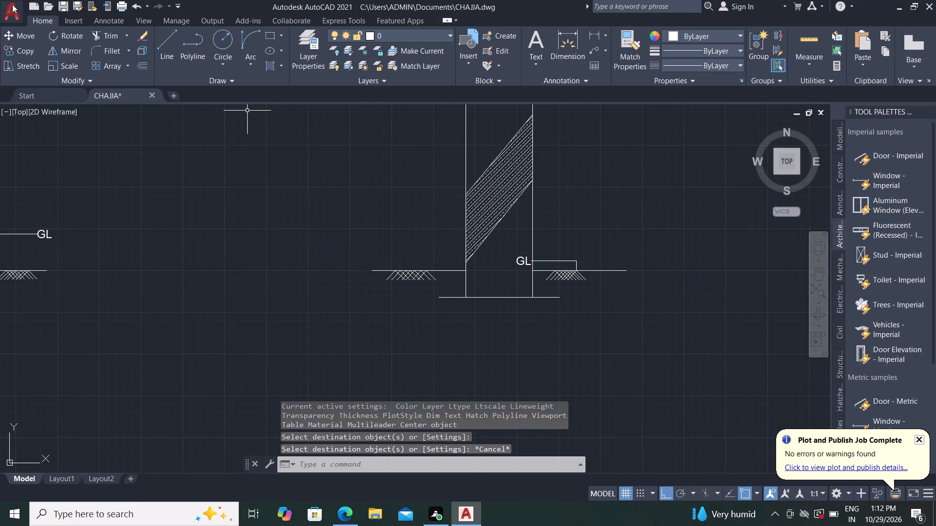
Copy the GL leader horizontally about 1218 to the ground hatching left of the angled-post wall.
left_click(6, 49)
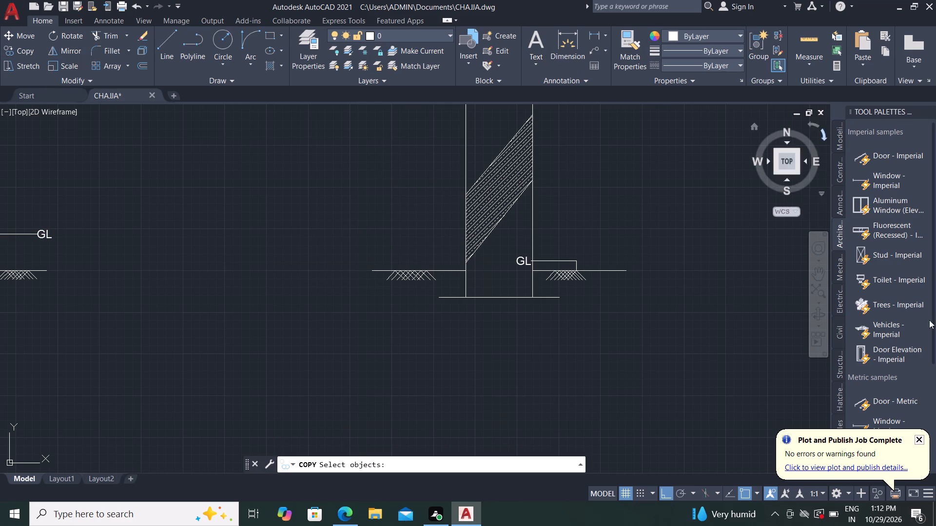
scroll(568, 238, "up", 2)
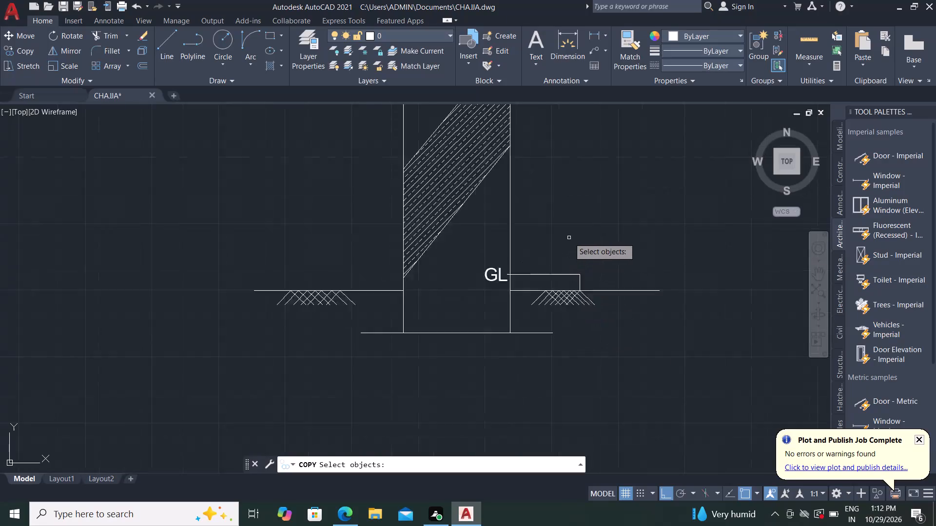
scroll(569, 238, "up", 1)
left_click(559, 331)
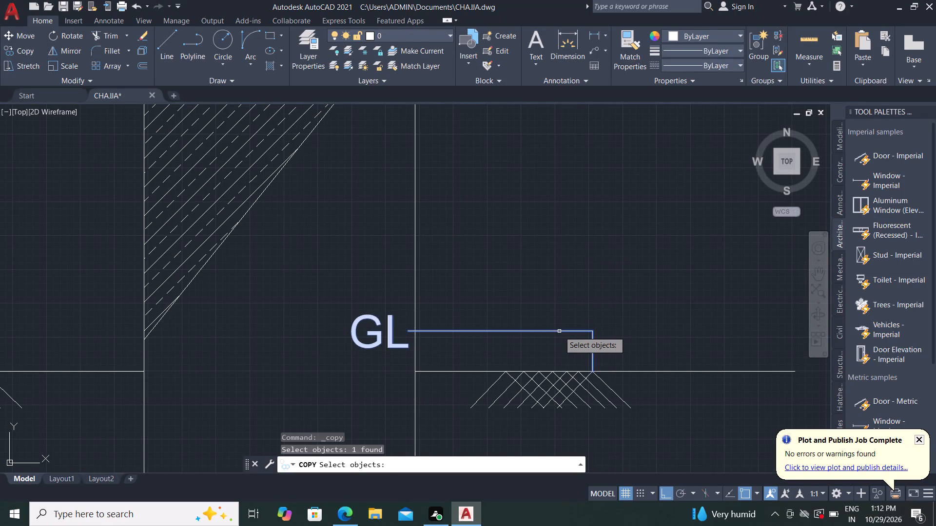
right_click(607, 351)
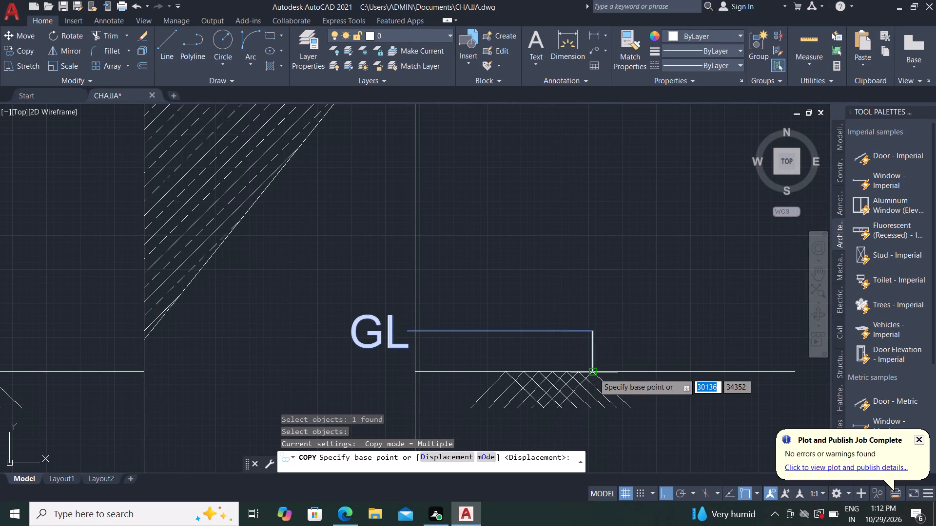
left_click(593, 372)
scroll(528, 299, "down", 2)
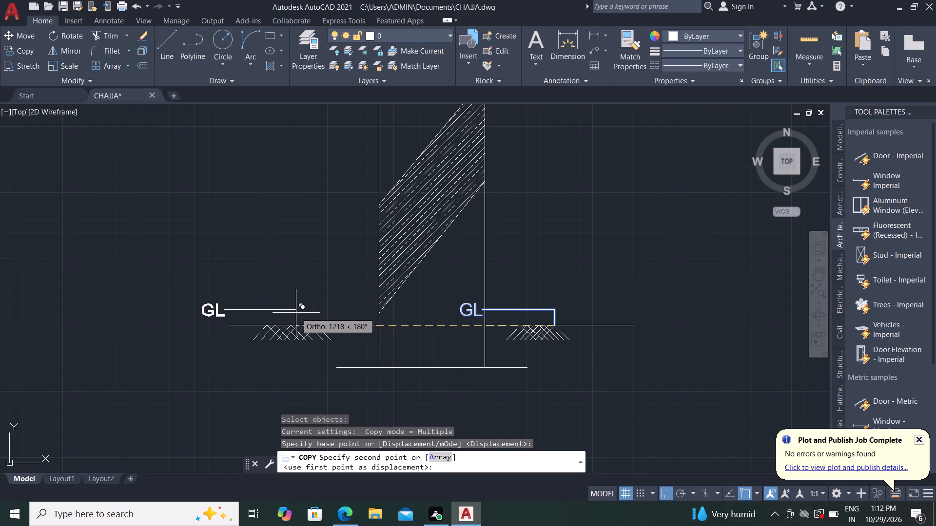
left_click(297, 313)
scroll(380, 337, "down", 2)
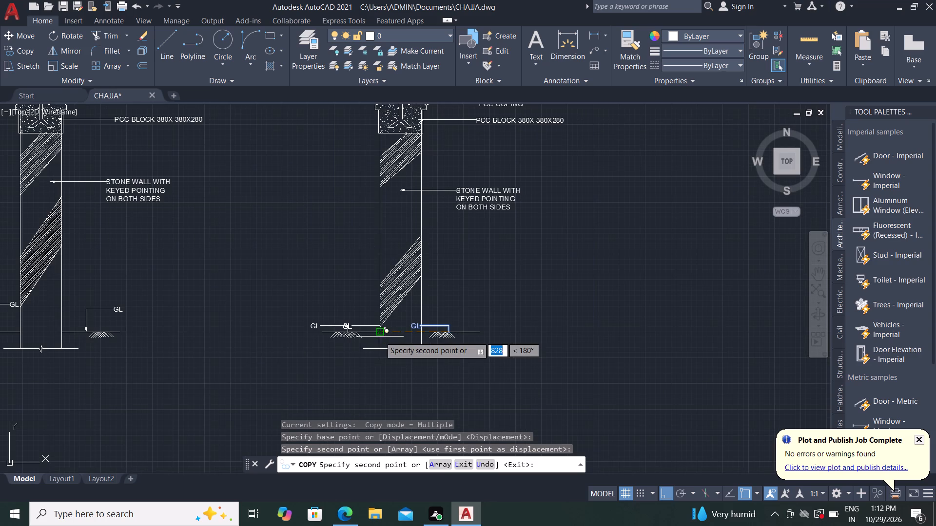
key("Escape")
Copy the SECTION AT 'X-X' title beneath the Y-post wall section and beneath the angled-post wall section.
scroll(429, 319, "down", 2)
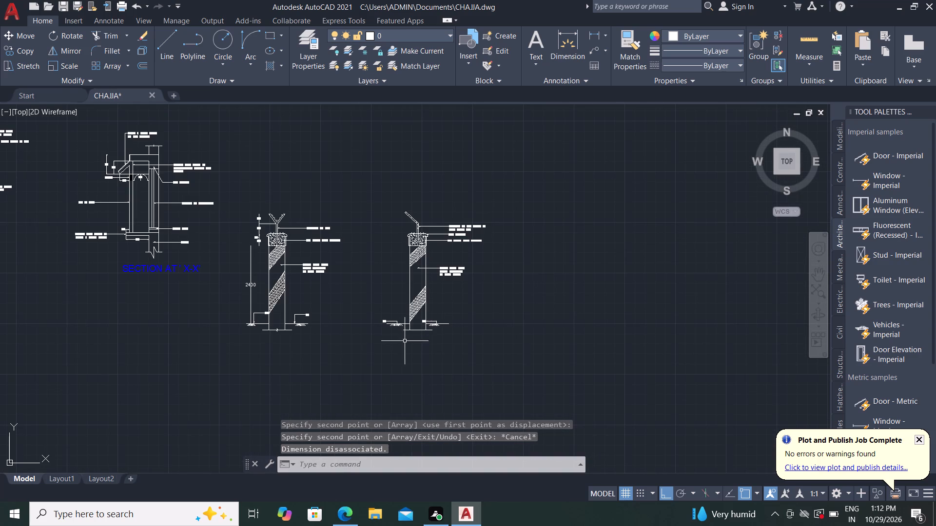
middle_click_drag(408, 353, 557, 204)
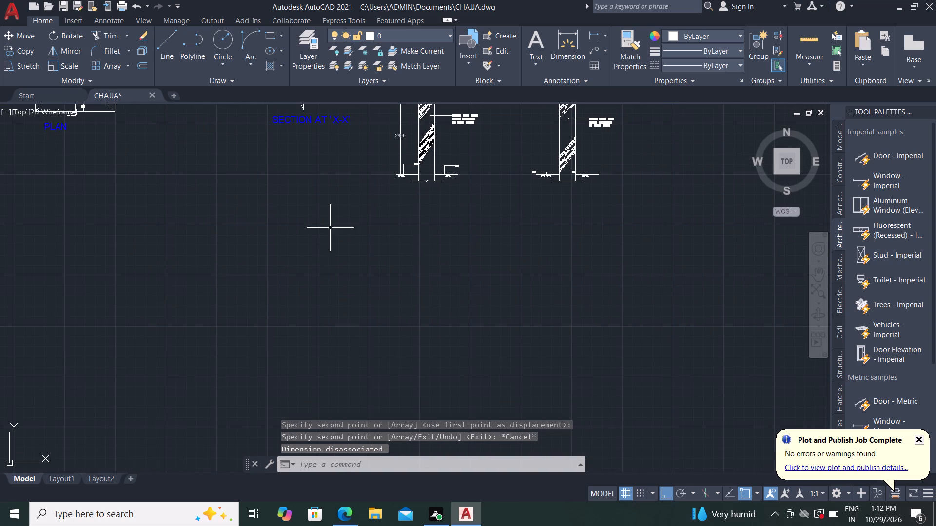
scroll(413, 191, "up", 1)
middle_click_drag(268, 168, 260, 236)
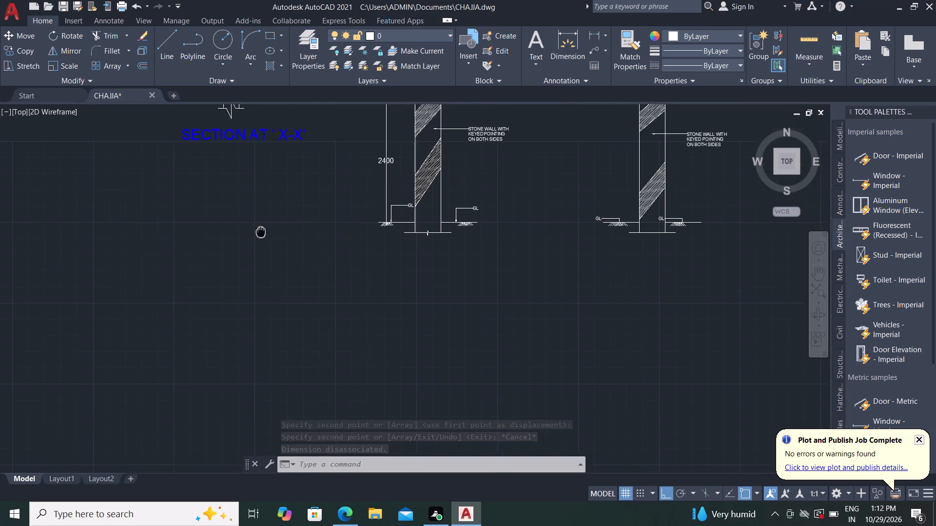
middle_click_drag(260, 236, 253, 262)
key("c")
type("O")
key("space")
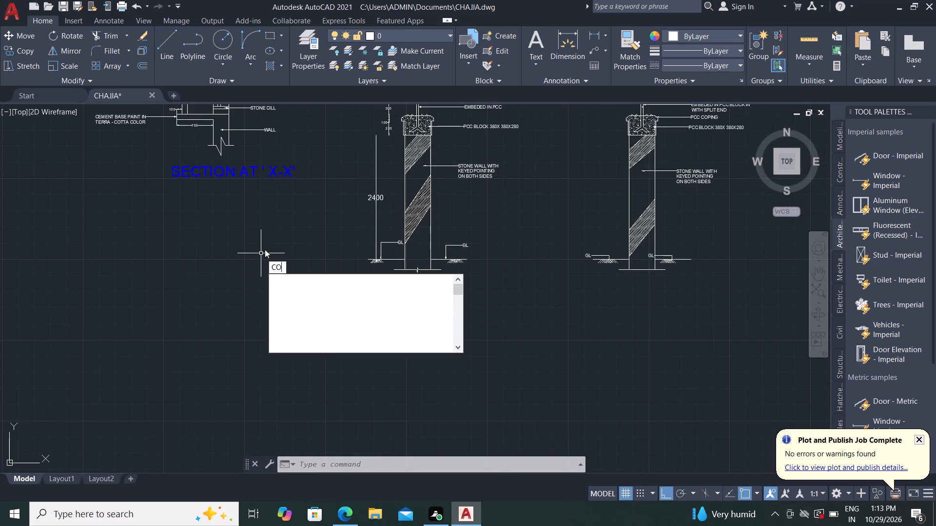
left_click(230, 172)
right_click(229, 170)
left_click(229, 170)
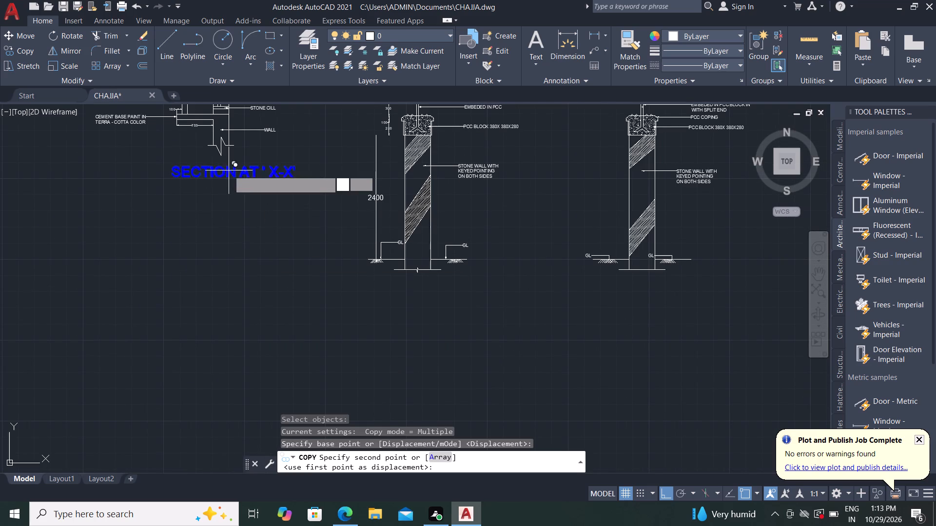
key("F6")
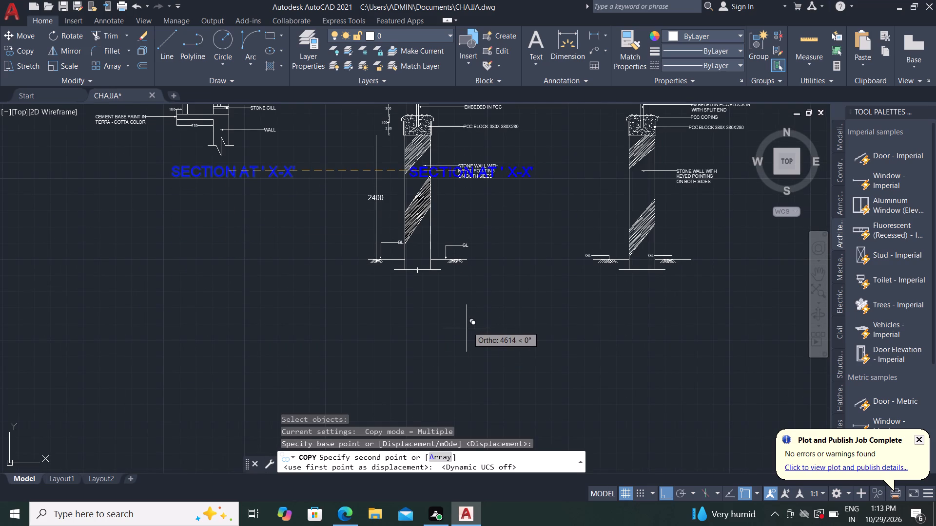
key("F6")
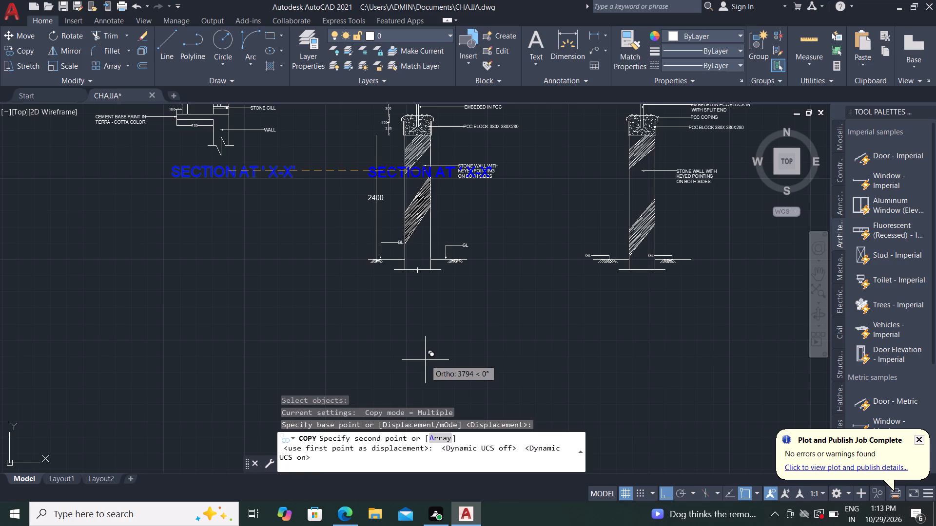
key("F8")
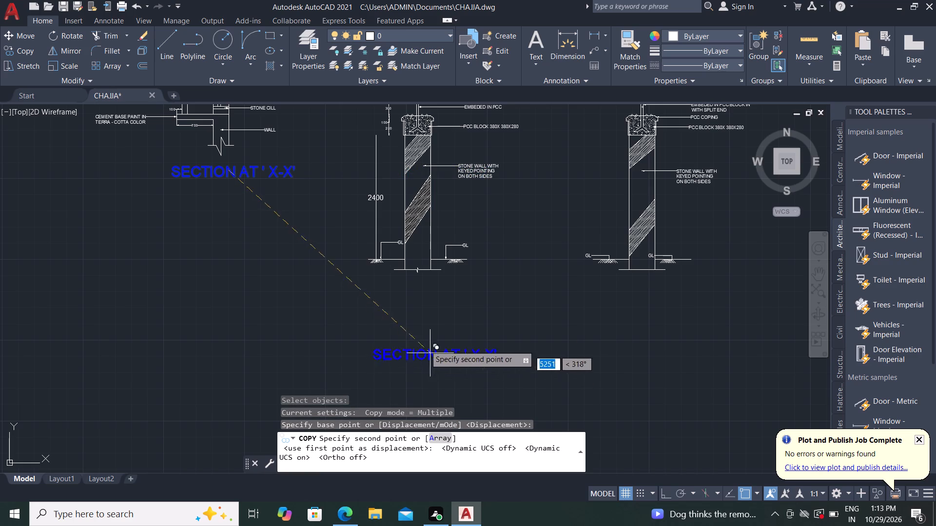
left_click(406, 295)
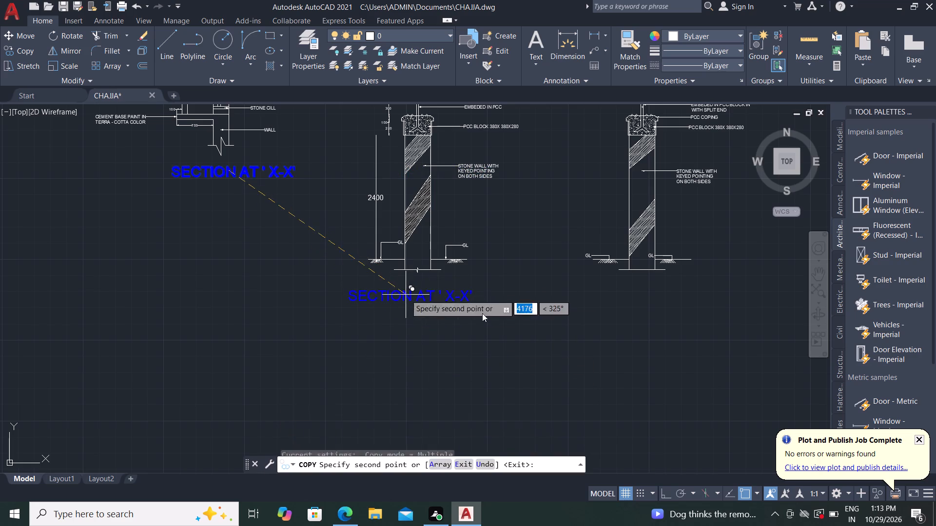
left_click(637, 293)
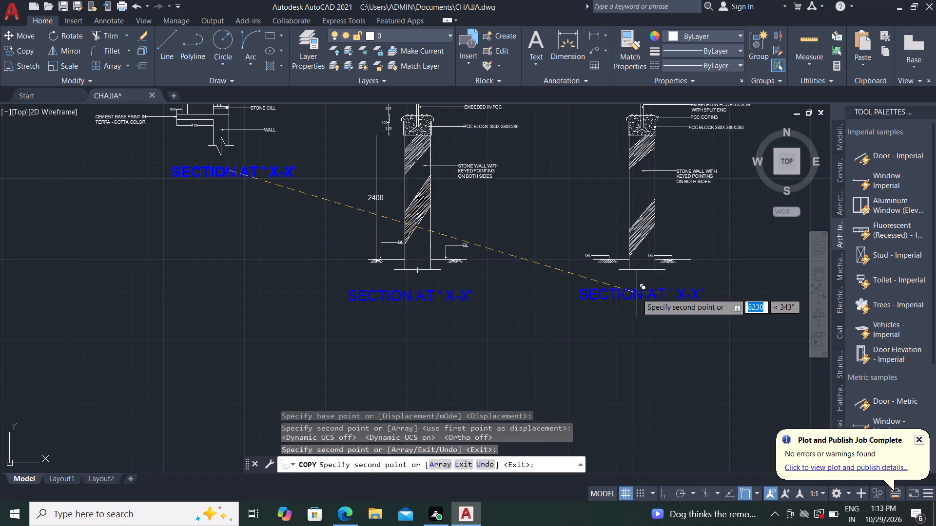
key("Escape")
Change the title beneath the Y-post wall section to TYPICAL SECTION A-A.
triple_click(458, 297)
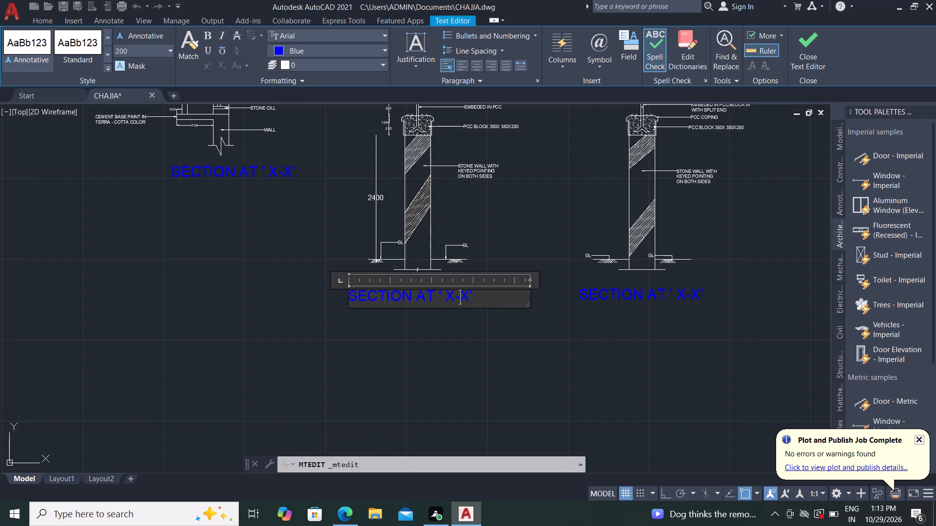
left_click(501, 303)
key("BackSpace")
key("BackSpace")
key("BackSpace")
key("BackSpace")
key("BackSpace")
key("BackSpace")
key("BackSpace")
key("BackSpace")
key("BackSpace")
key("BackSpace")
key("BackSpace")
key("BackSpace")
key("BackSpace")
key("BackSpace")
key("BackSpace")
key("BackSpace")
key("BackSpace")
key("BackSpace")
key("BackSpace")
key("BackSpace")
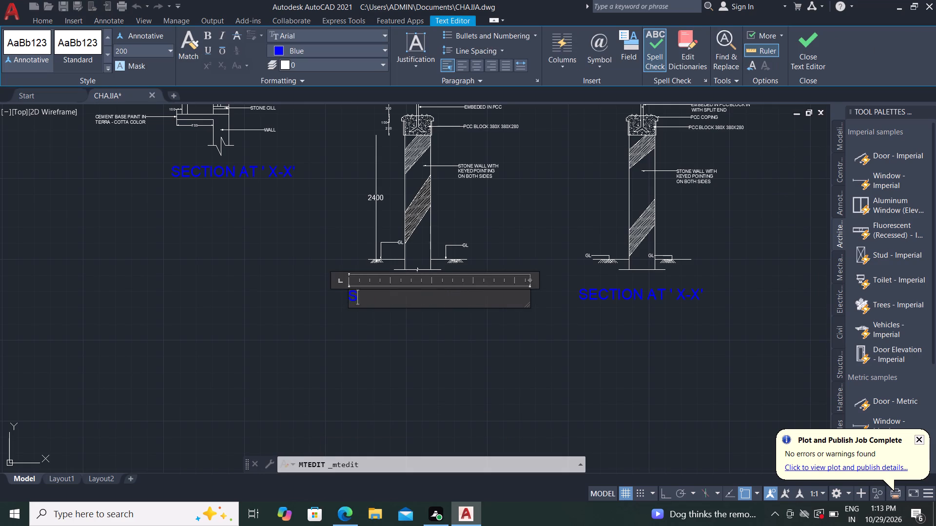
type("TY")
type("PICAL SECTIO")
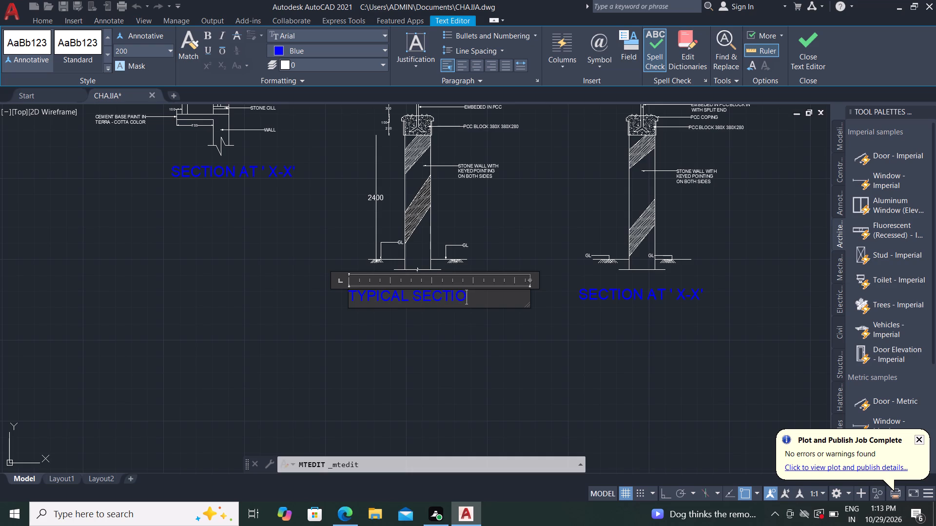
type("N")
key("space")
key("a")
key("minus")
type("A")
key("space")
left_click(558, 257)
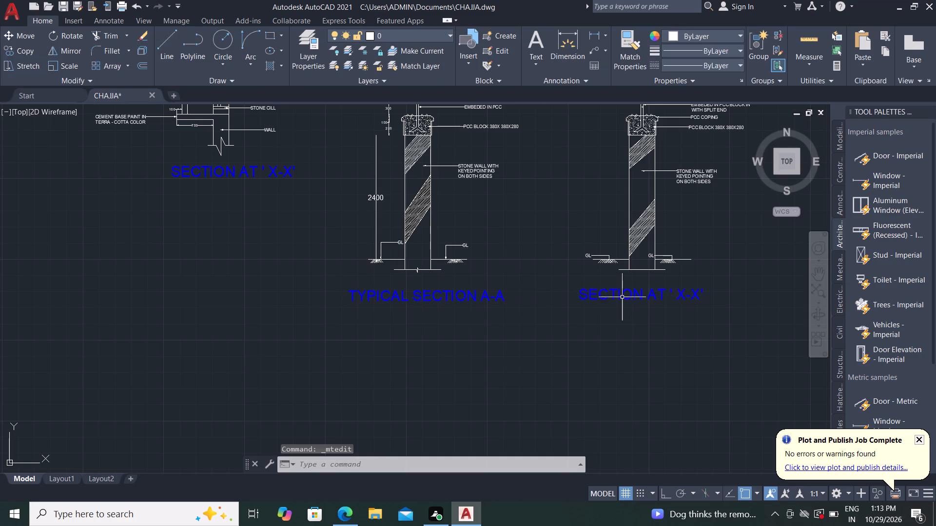
Replace the title text beneath the angled-post wall section with TYPICAL SECTION AT A-A.
double_click(622, 296)
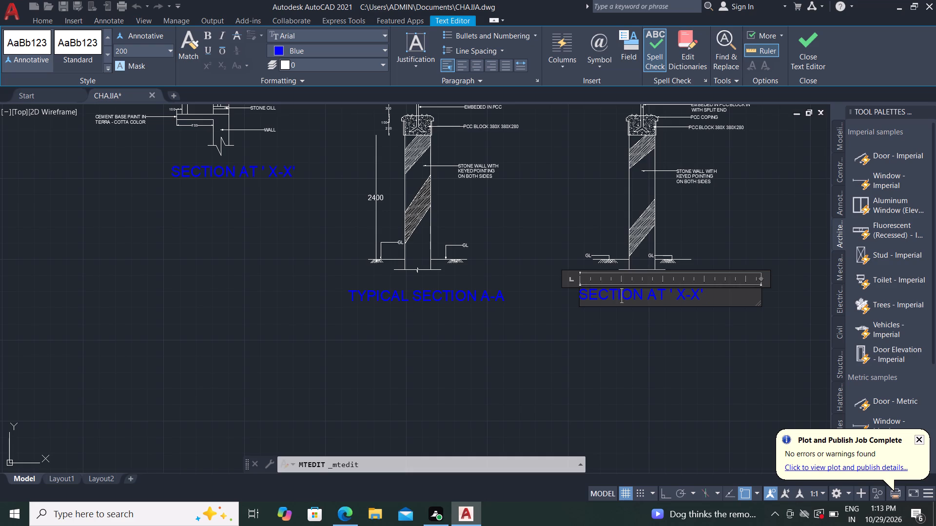
left_click(706, 296)
key("BackSpace")
key("BackSpace")
key("BackSpace")
key("BackSpace")
key("BackSpace")
key("BackSpace")
key("BackSpace")
key("BackSpace")
key("BackSpace")
key("BackSpace")
key("BackSpace")
key("BackSpace")
key("BackSpace")
key("BackSpace")
key("BackSpace")
key("BackSpace")
key("BackSpace")
key("BackSpace")
key("BackSpace")
key("BackSpace")
type("TY")
type("PICAL")
key("space")
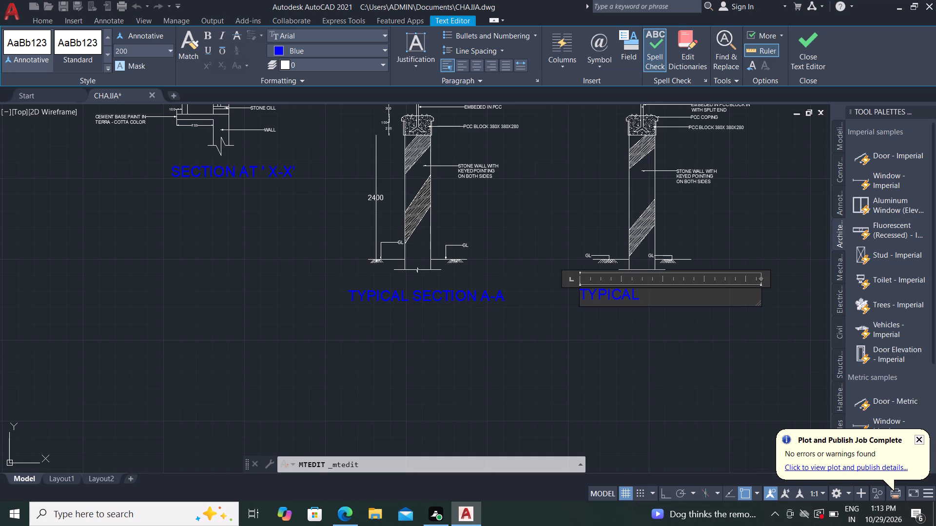
type("SECTION A")
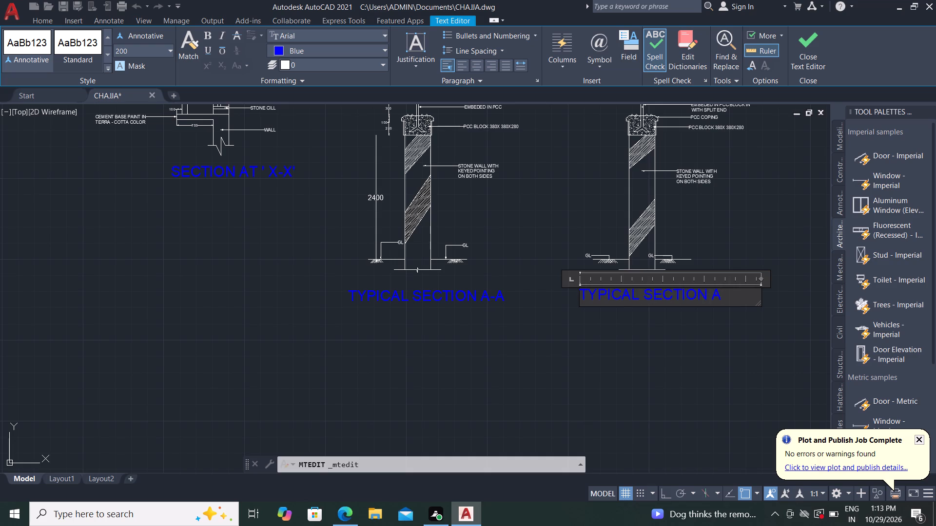
type("T")
key("space")
key("a")
key("minus")
key("a")
Add a second line reading [SINGLE SWAN NECK ] to the title beneath the angled-post wall section.
key("Return")
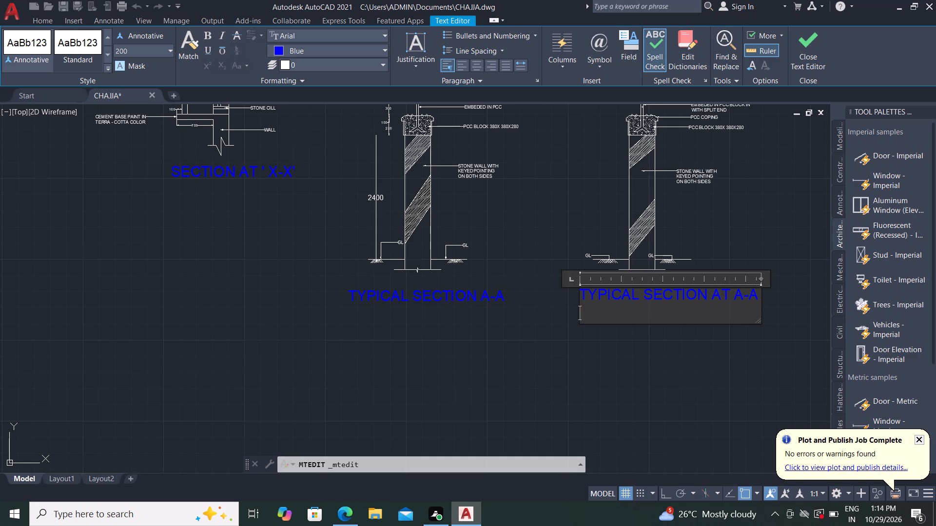
key("bracketleft")
type("SINGL")
type("E")
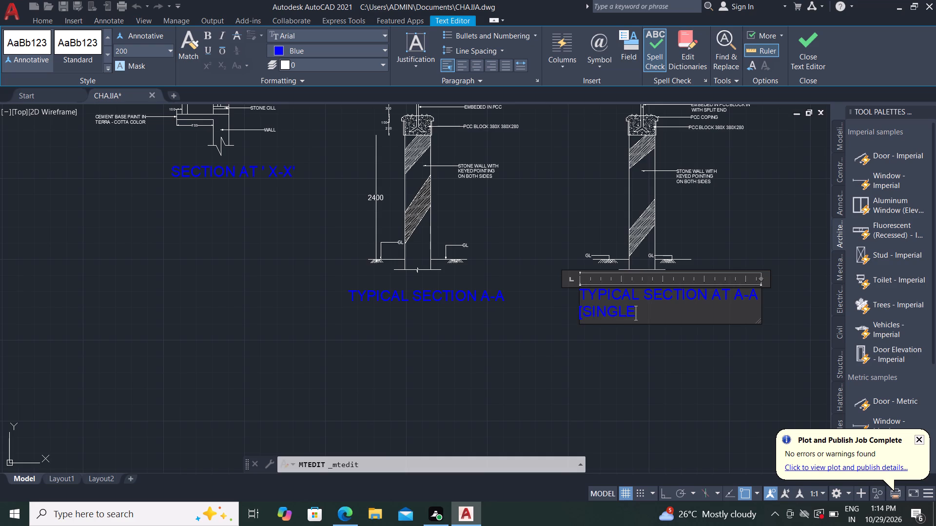
key("space")
type("SWAN")
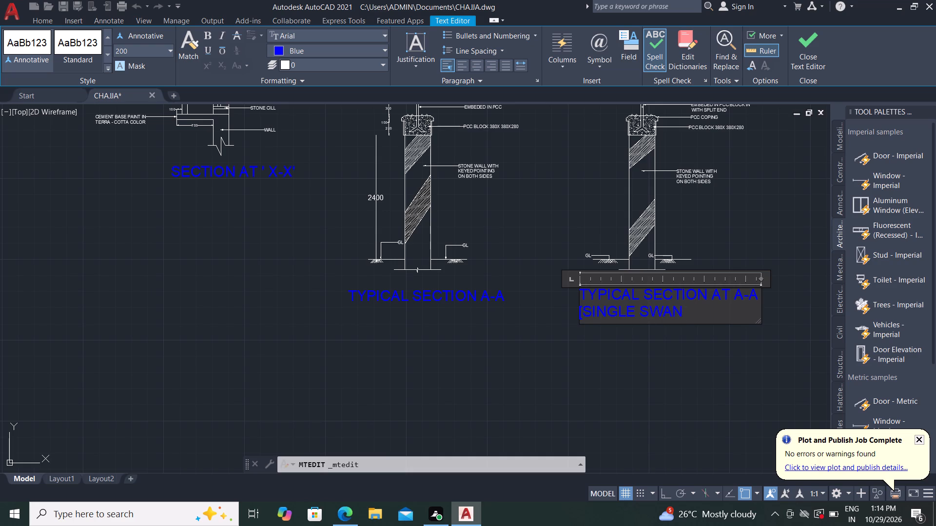
key("space")
type("NEC")
type("K")
key("space")
key("bracketright")
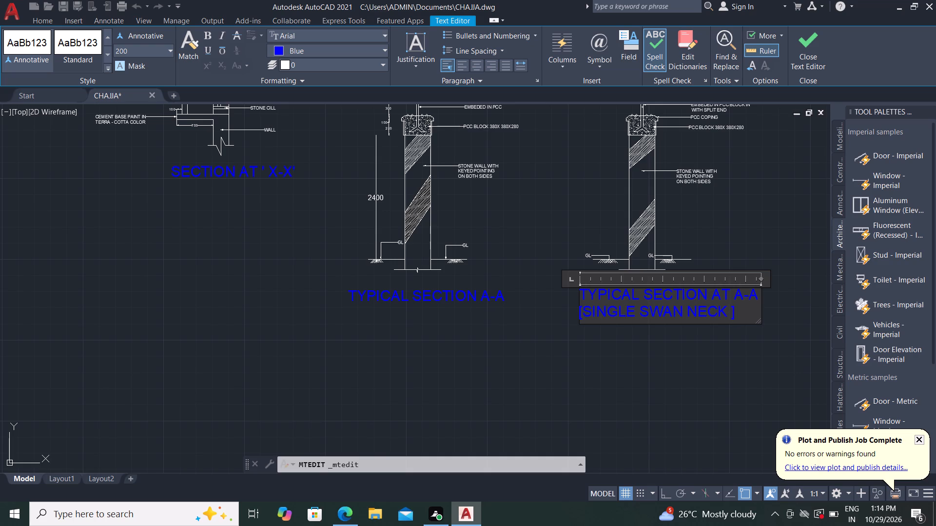
left_click(552, 292)
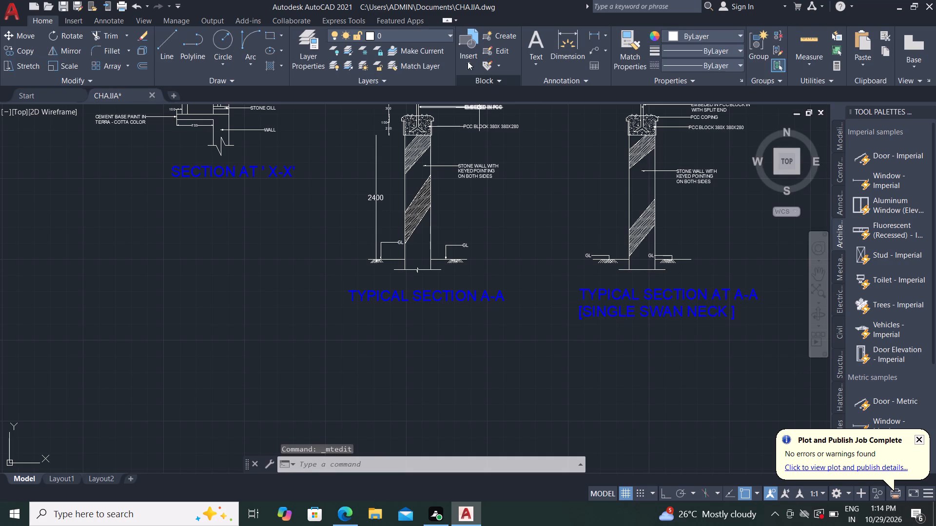
Delete the TYPICAL SECTION A-A title beneath the Y-post wall section.
left_click(503, 298)
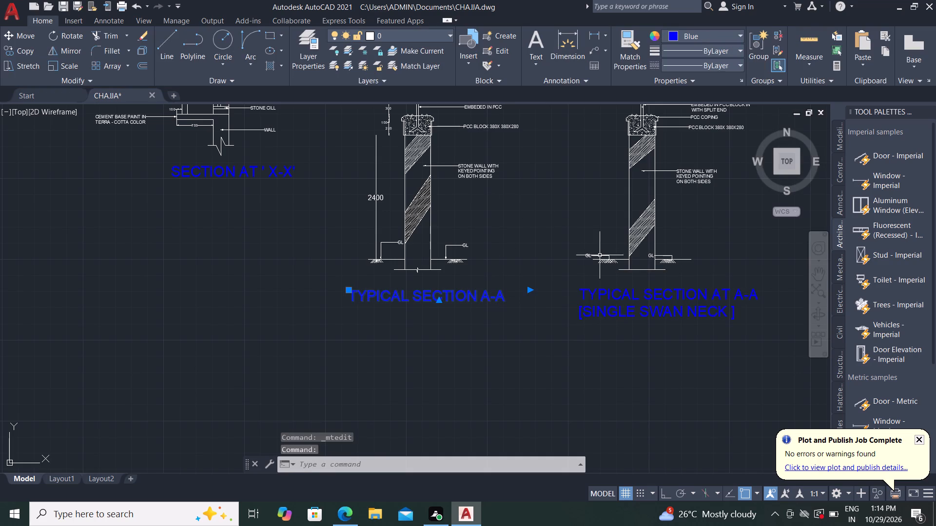
key("Delete")
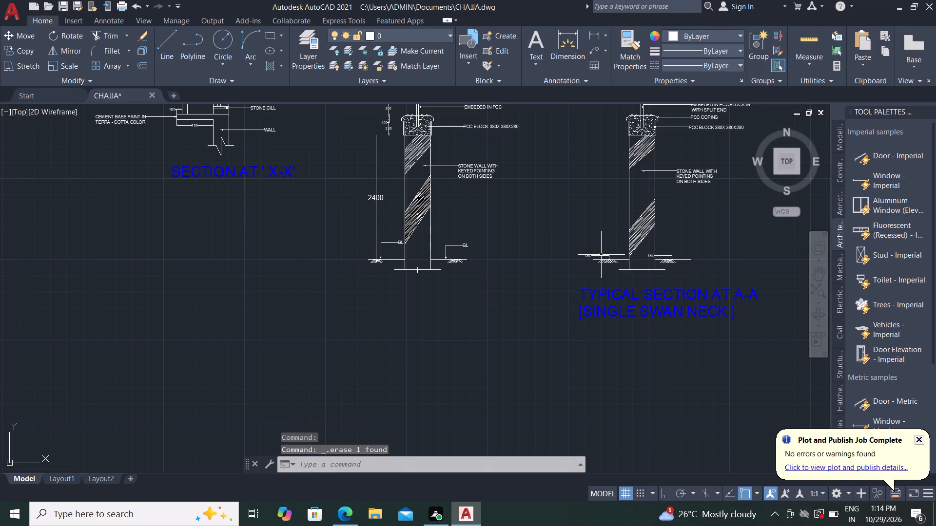
Copy the two-line angled-post section title about 4700 to the left, beneath the Y-post wall section.
type("CO")
key("space")
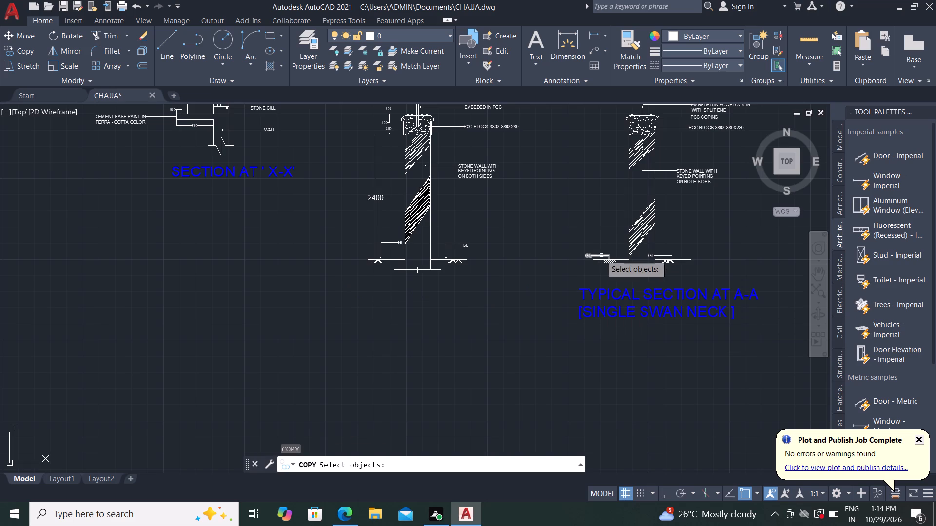
left_click(609, 315)
right_click(609, 315)
left_click(609, 315)
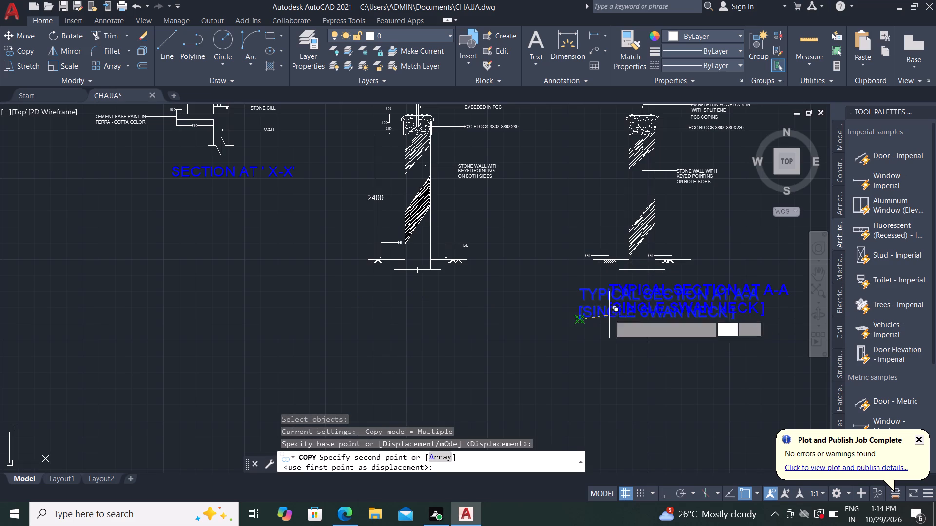
left_click(337, 324)
key("Escape")
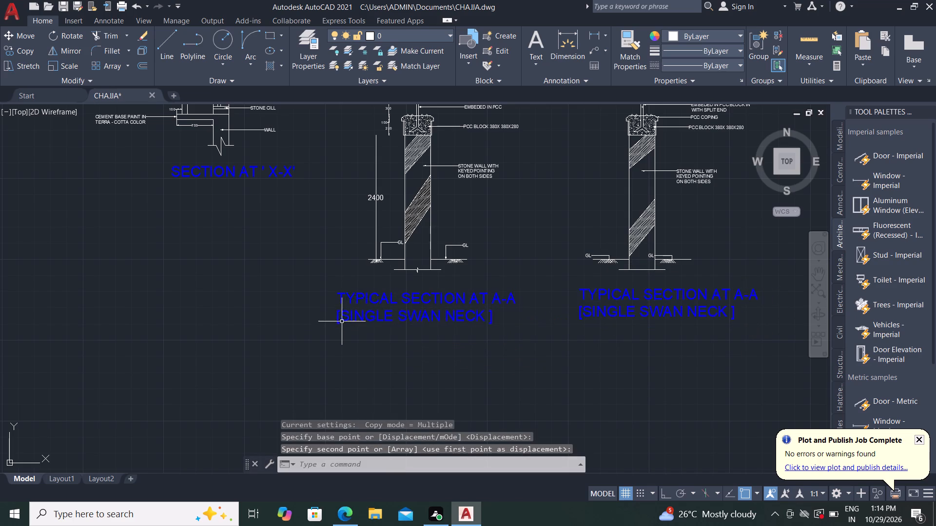
Change the second title line beneath the Y-post wall section to read [DOUBLE SWAN NECK ].
double_click(355, 311)
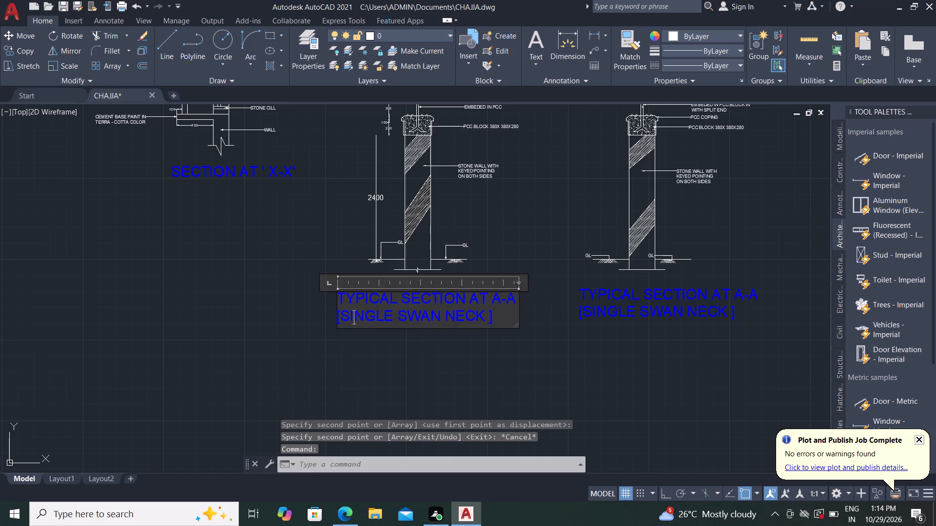
left_click(394, 317)
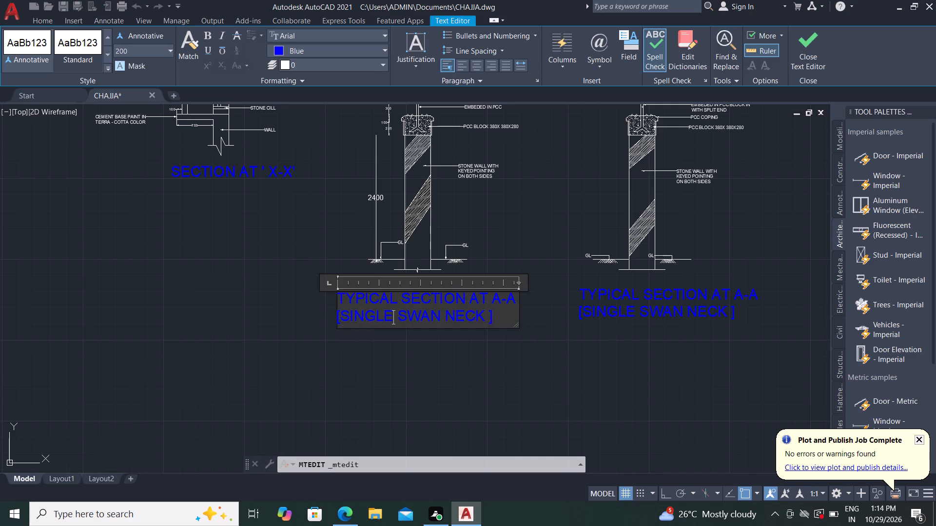
key("BackSpace")
key("BackSpace")
key("BackSpace")
key("BackSpace")
key("BackSpace")
key("BackSpace")
key("BackSpace")
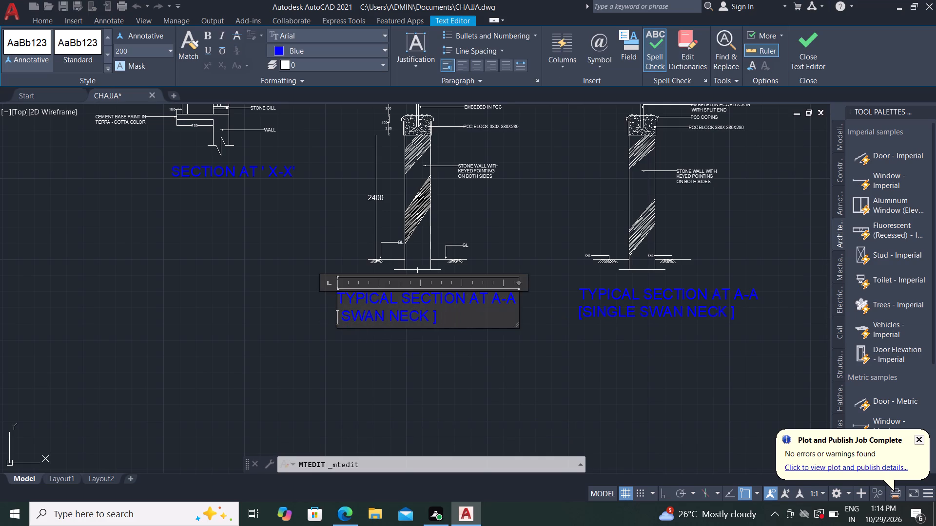
key("BackSpace")
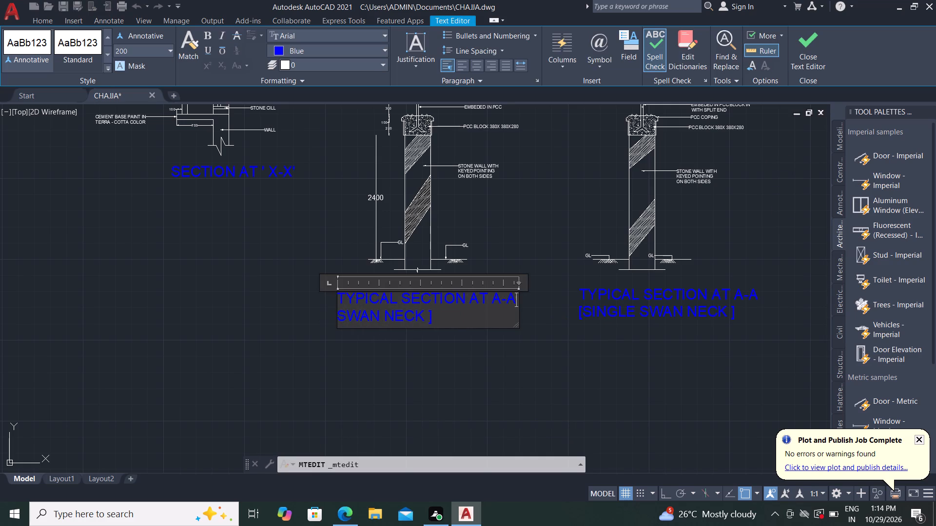
key("bracketleft")
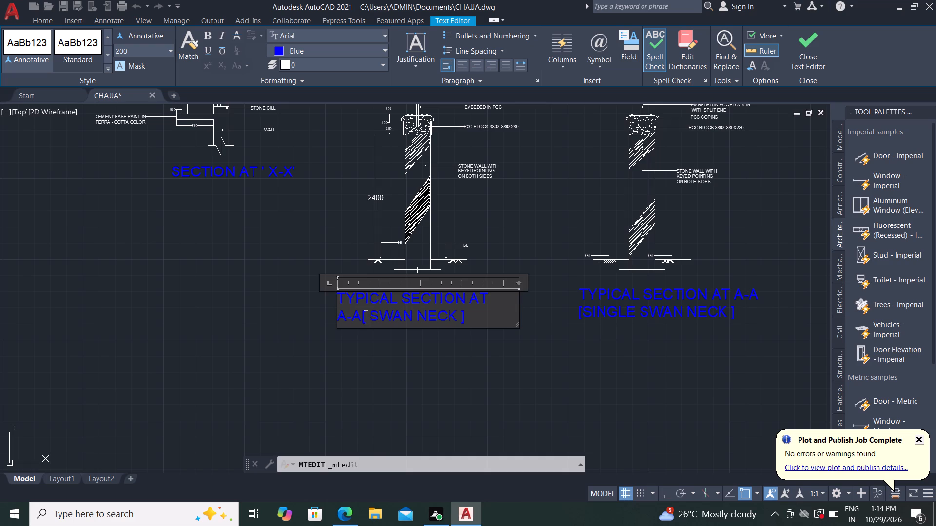
key("BackSpace")
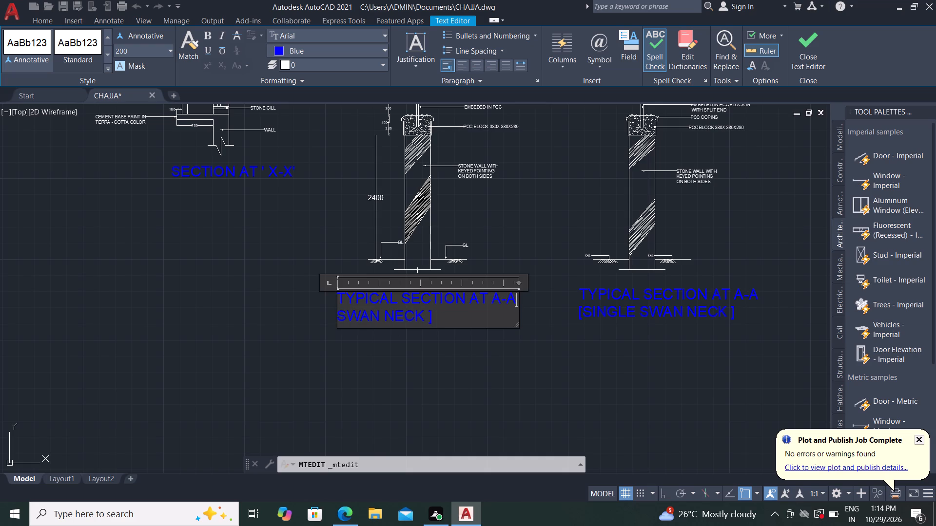
left_click(382, 319)
key("BackSpace")
key("BackSpace")
key("BackSpace")
key("BackSpace")
key("BackSpace")
key("d")
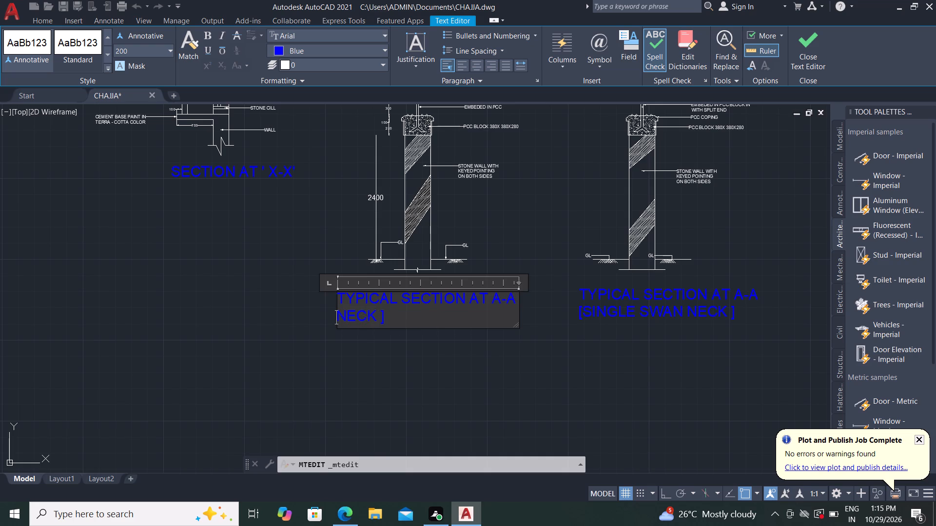
key("o")
type("UBLK")
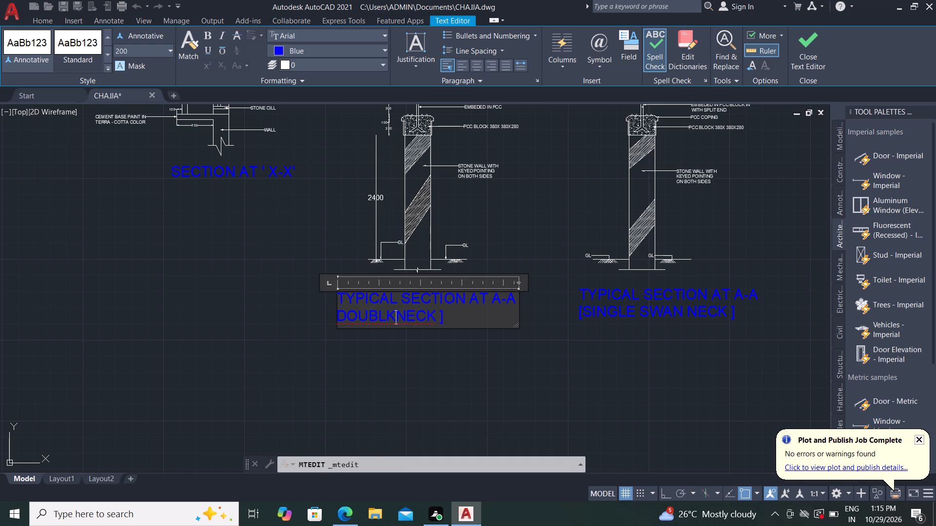
key("BackSpace")
type("E")
key("space")
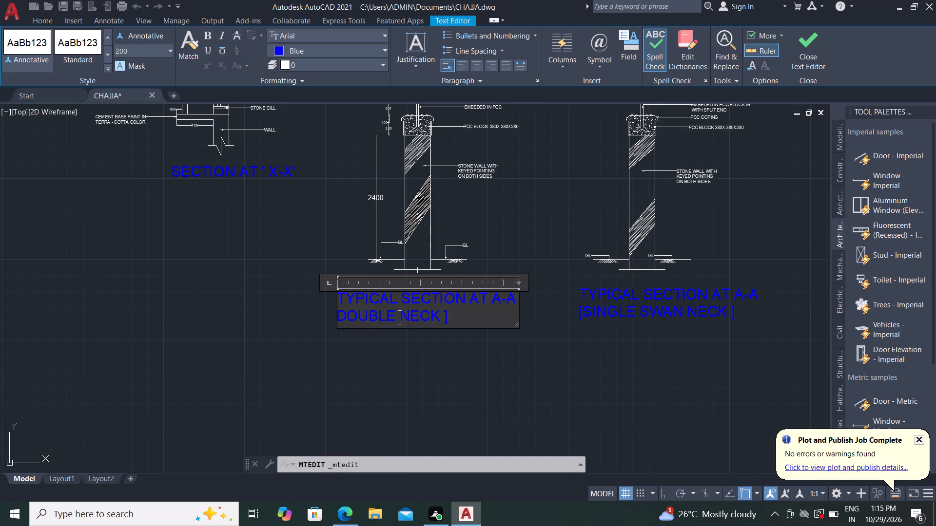
type("SWA")
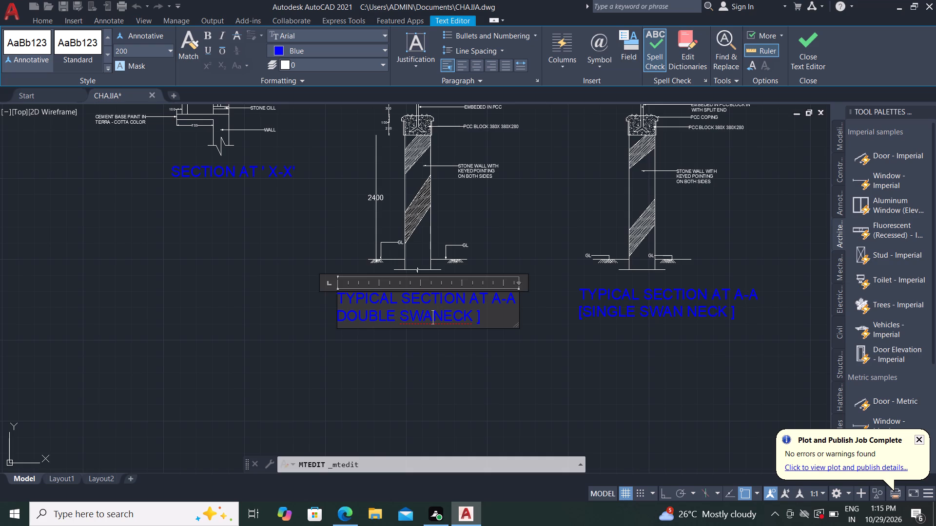
type("N")
key("space")
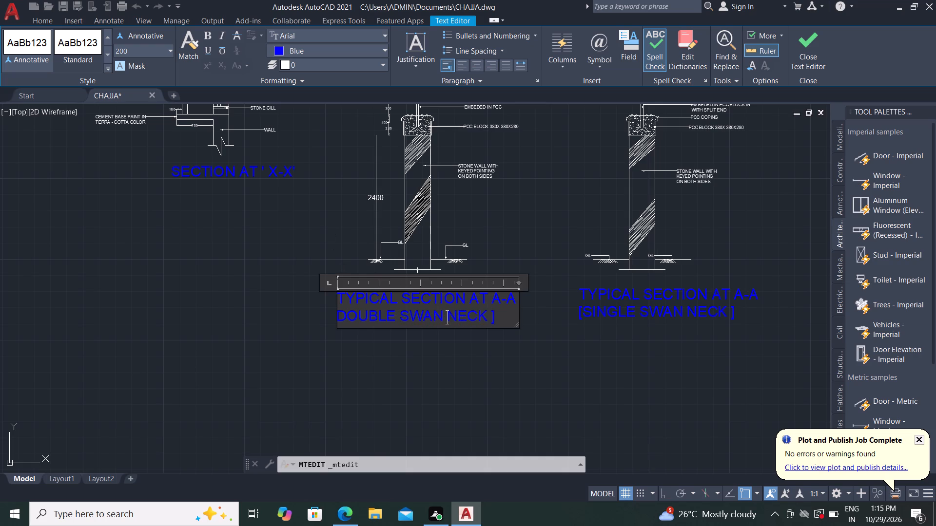
scroll(343, 323, "up", 2)
left_click(327, 308)
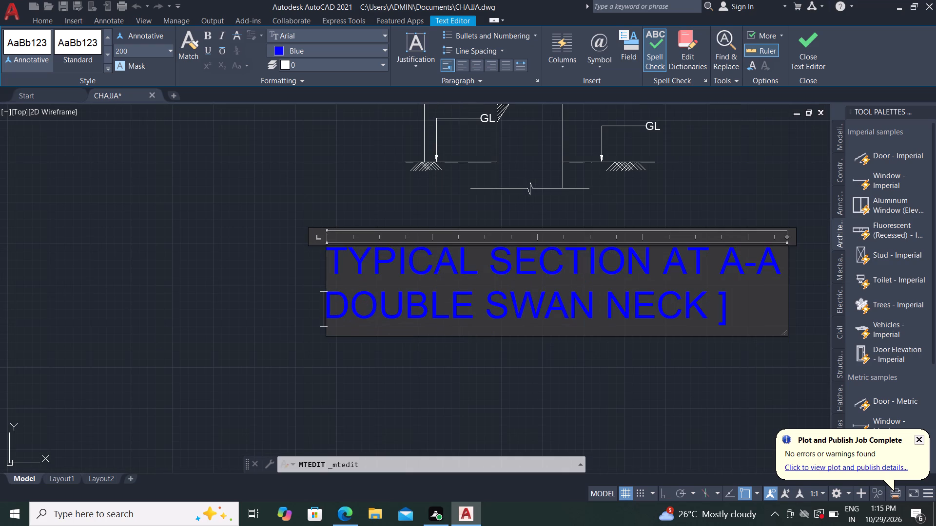
key("bracketleft")
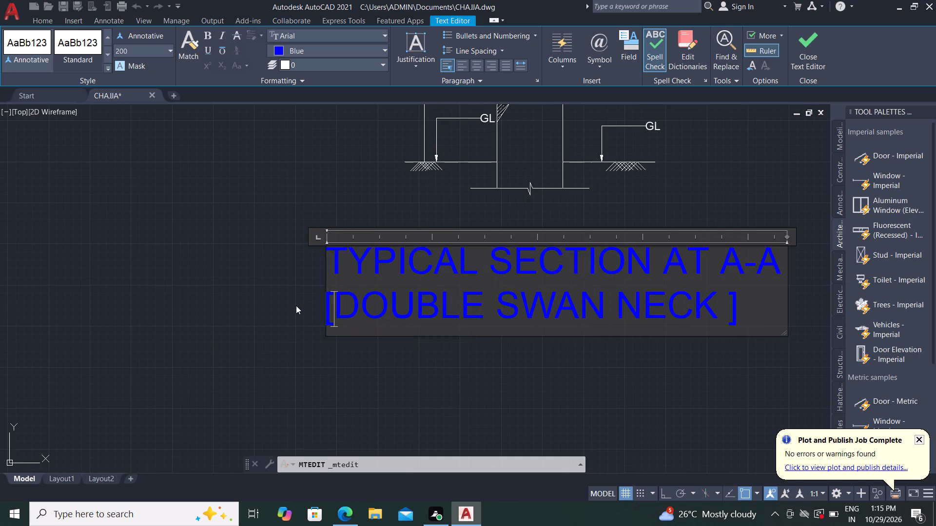
left_click(273, 245)
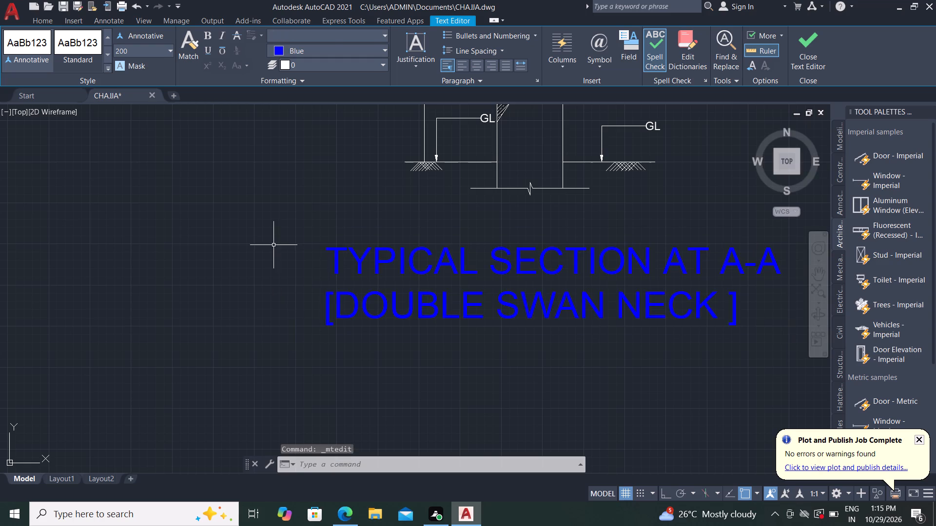
Set up a plot with the DWG To PDF.pc3 plotter and a window area enclosing both wall sections and their titles.
scroll(323, 299, "down", 4)
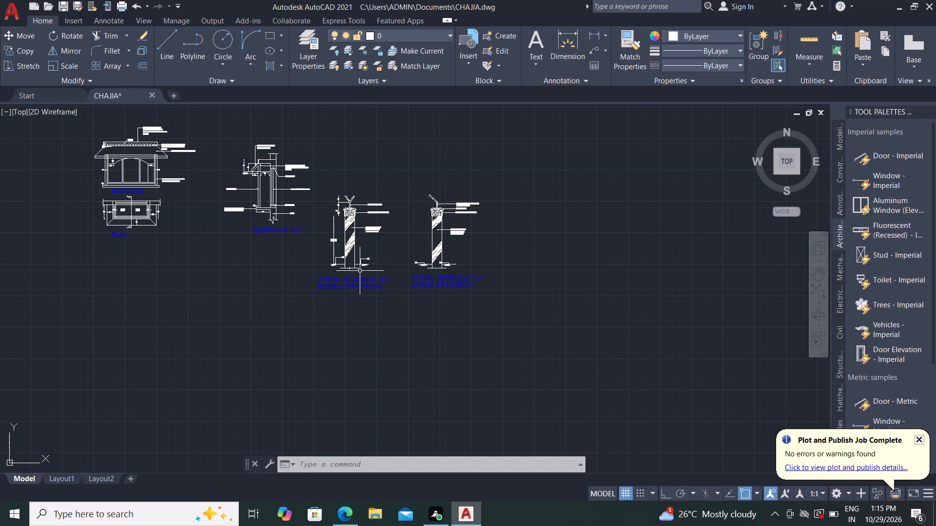
scroll(301, 190, "up", 2)
middle_click_drag(308, 208, 302, 206)
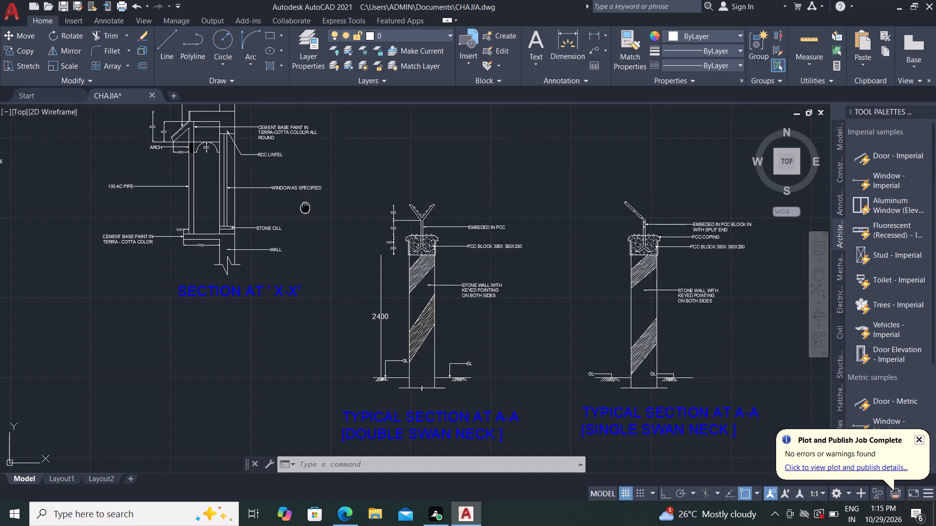
middle_click_drag(302, 206, 167, 143)
scroll(280, 207, "down", 1)
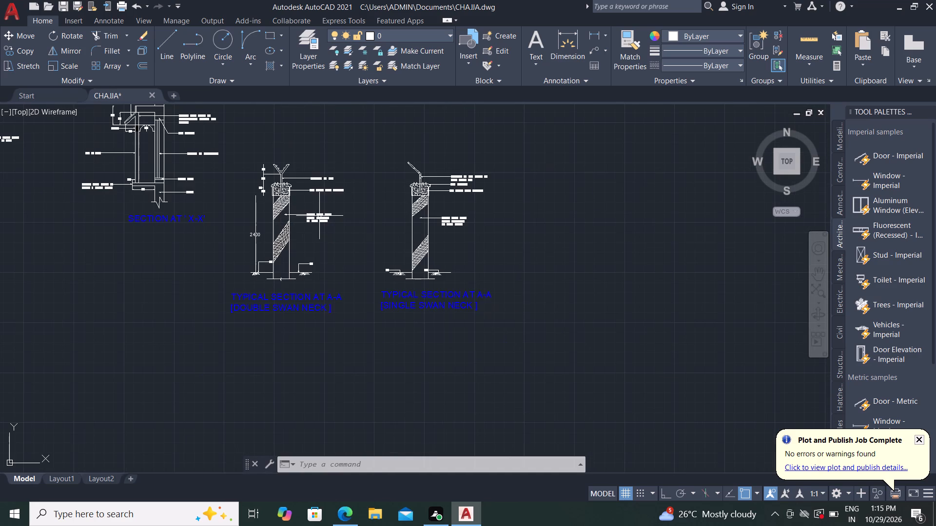
key("ctrl+p")
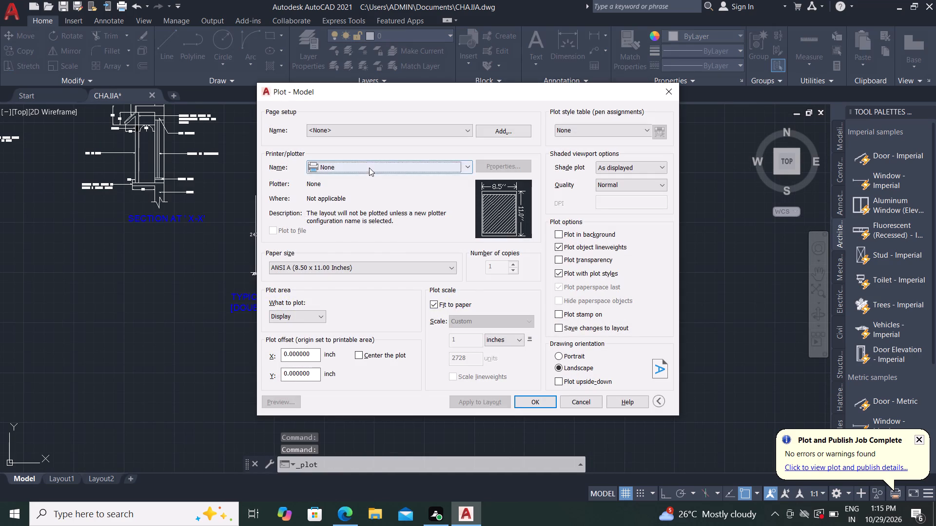
left_click(369, 168)
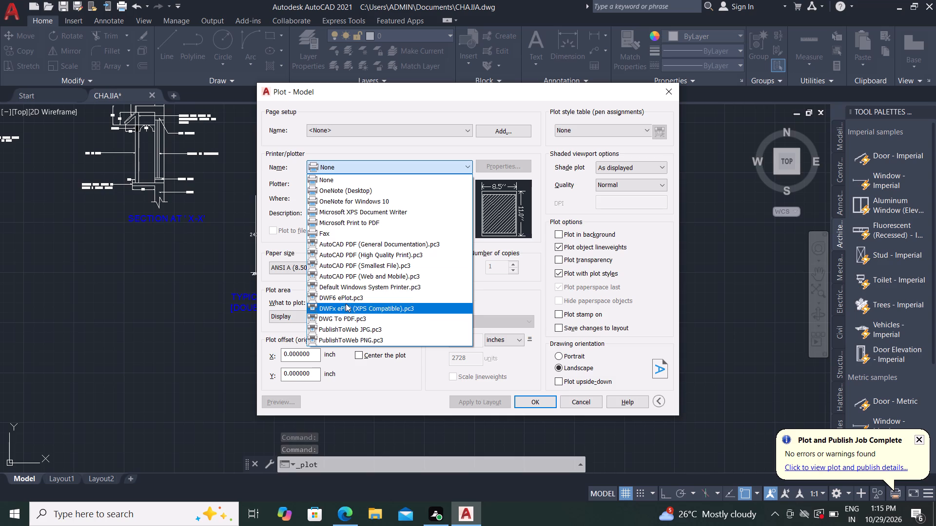
left_click(343, 296)
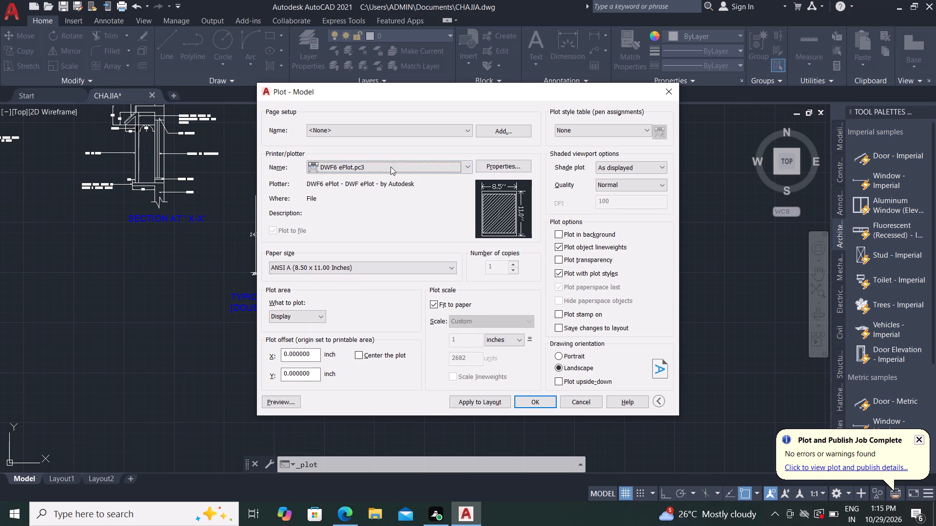
left_click(390, 167)
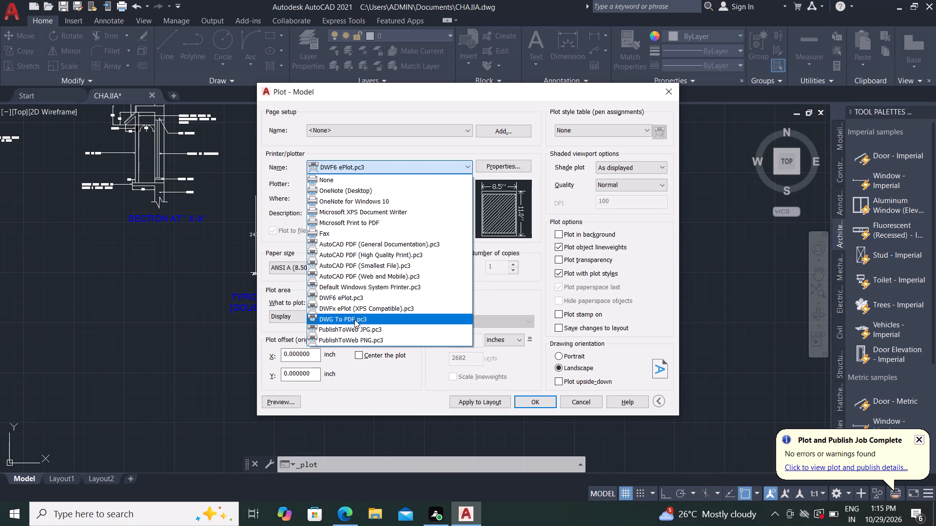
left_click(354, 319)
left_click(322, 315)
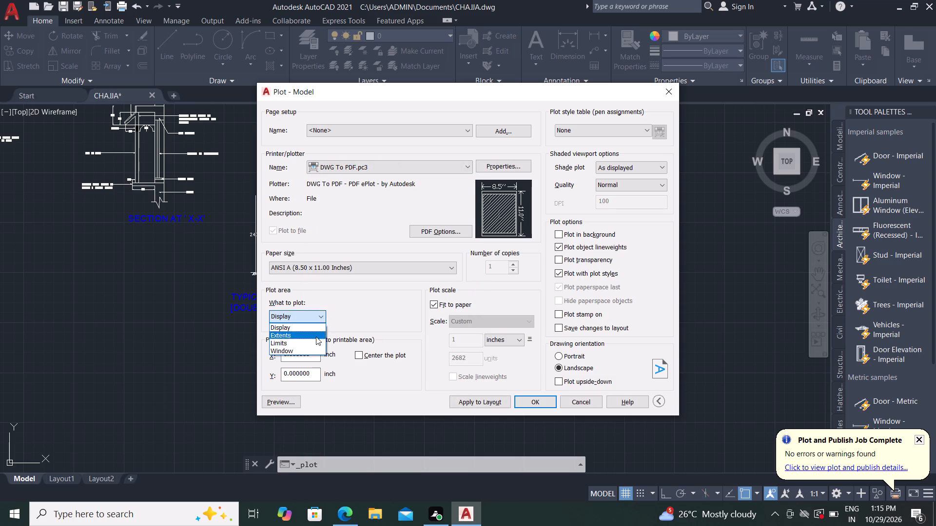
left_click(314, 349)
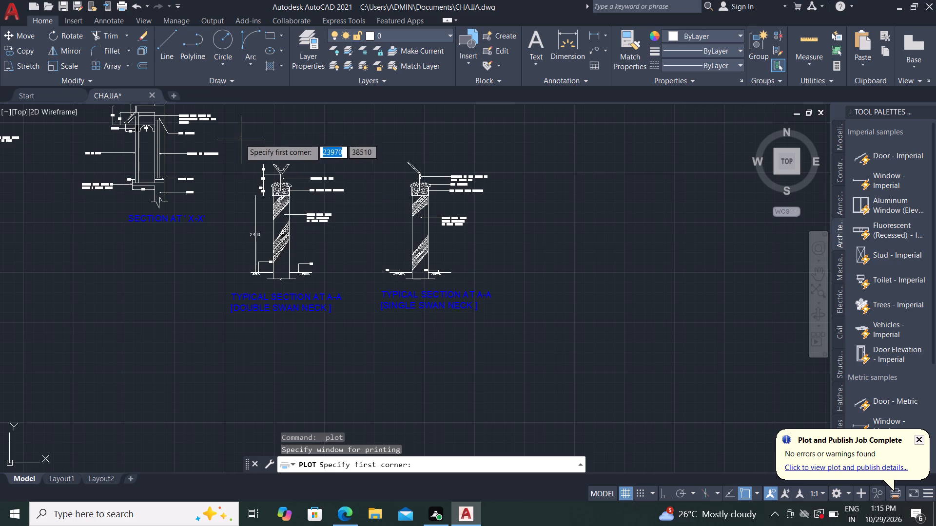
left_click(222, 140)
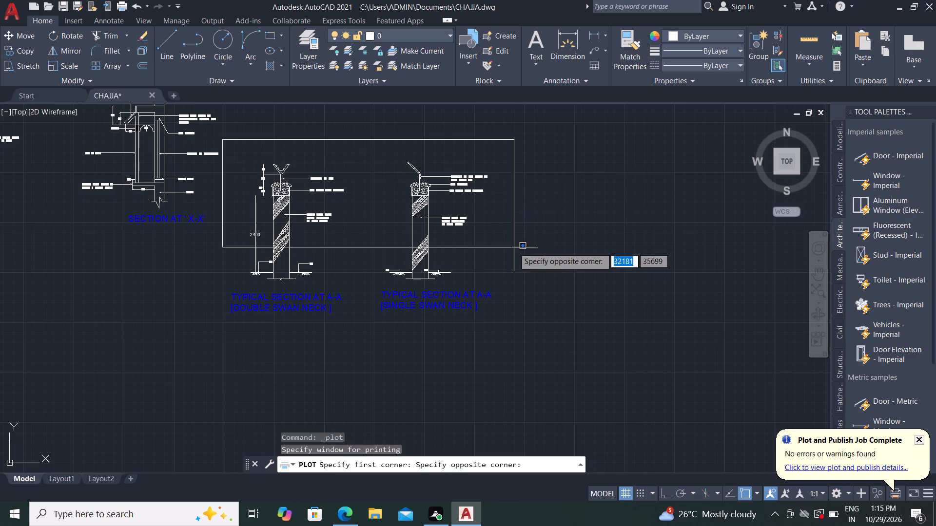
left_click(531, 348)
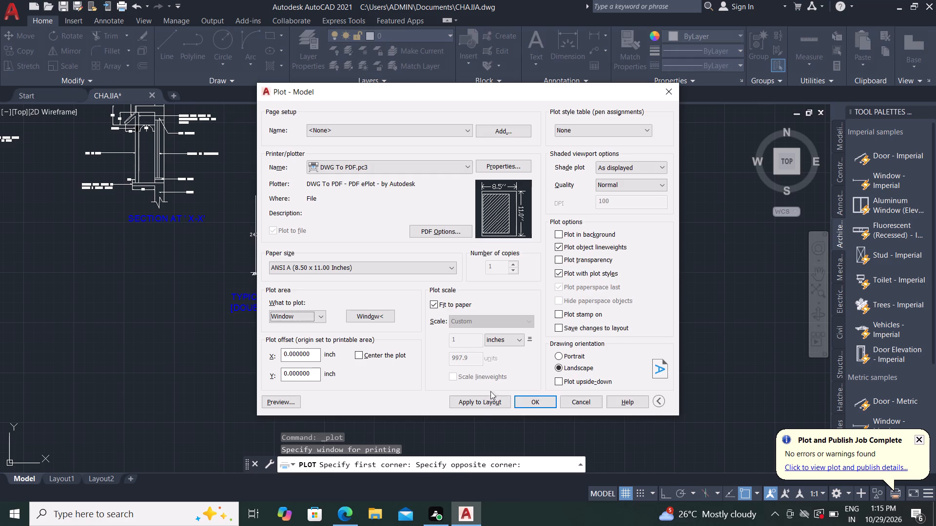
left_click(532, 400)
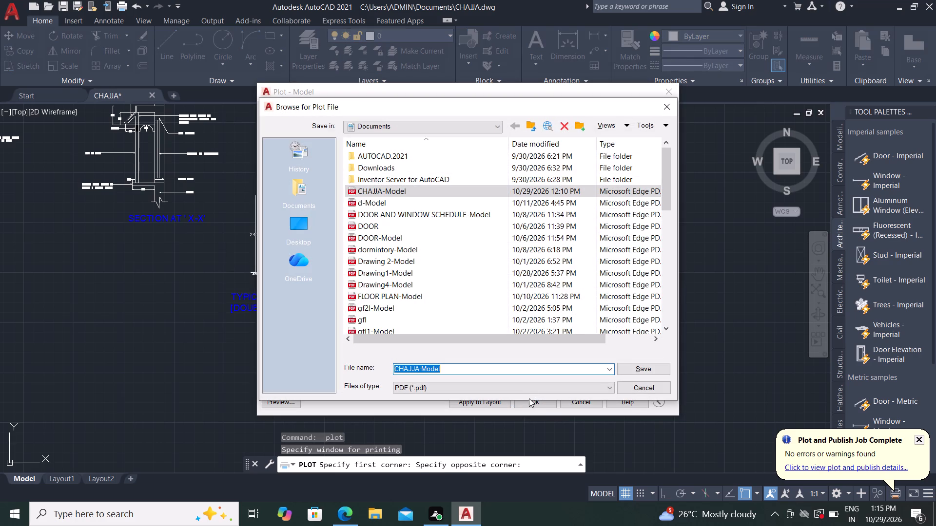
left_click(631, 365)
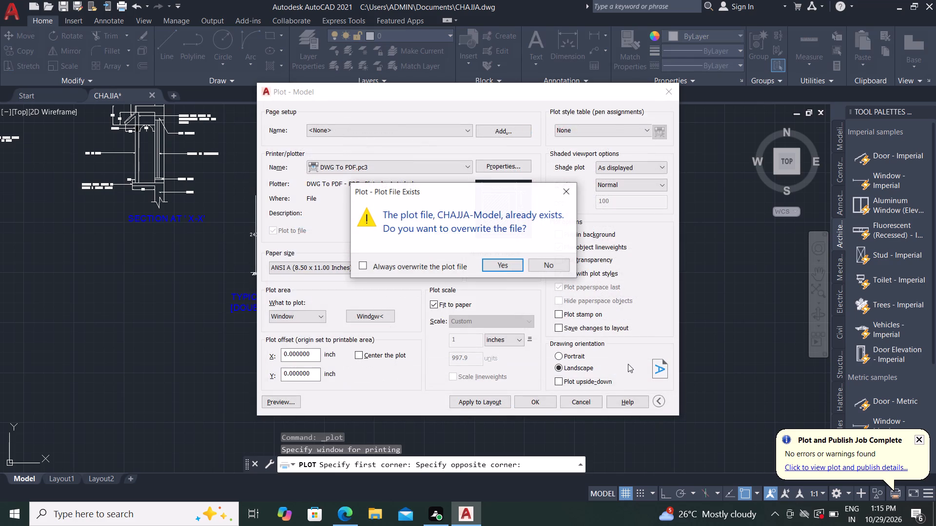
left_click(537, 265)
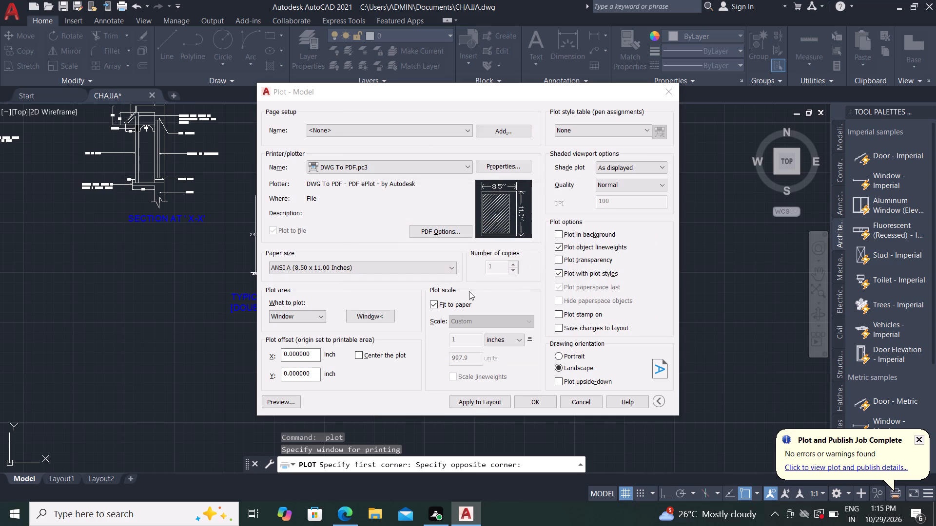
Plot the two wall sections to a PDF file named WALL in the Documents folder.
left_click(533, 400)
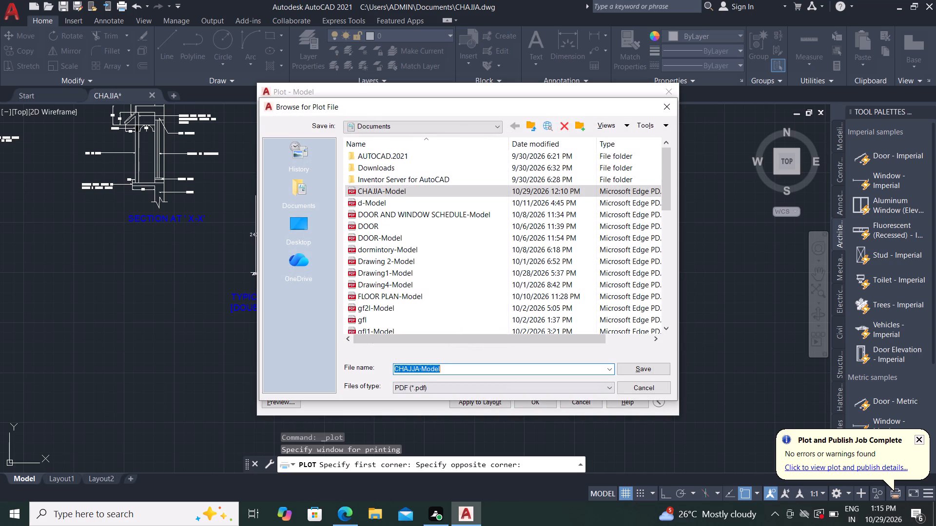
left_click(500, 373)
key("BackSpace")
key("BackSpace")
key("BackSpace")
key("BackSpace")
key("BackSpace")
key("BackSpace")
key("BackSpace")
key("BackSpace")
key("BackSpace")
key("BackSpace")
key("BackSpace")
key("BackSpace")
key("BackSpace")
key("BackSpace")
key("BackSpace")
key("BackSpace")
key("BackSpace")
key("BackSpace")
key("BackSpace")
key("BackSpace")
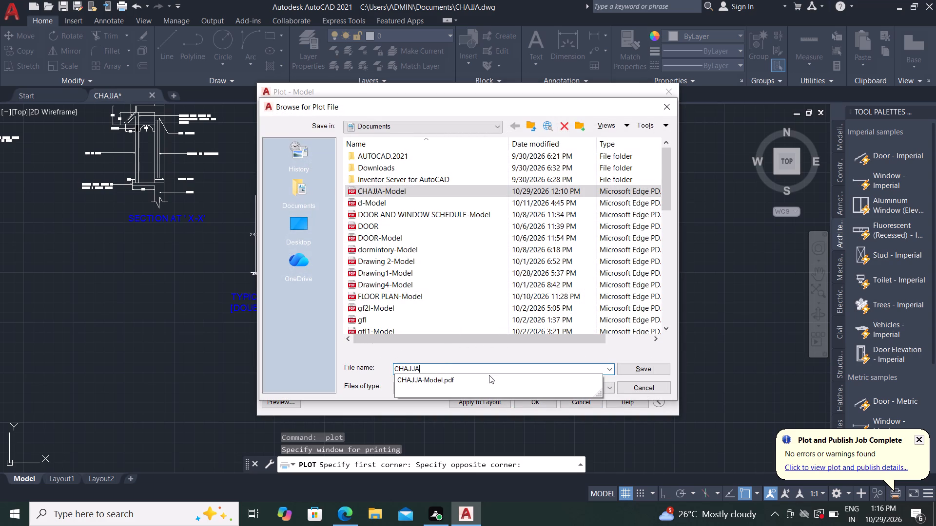
type("WALL")
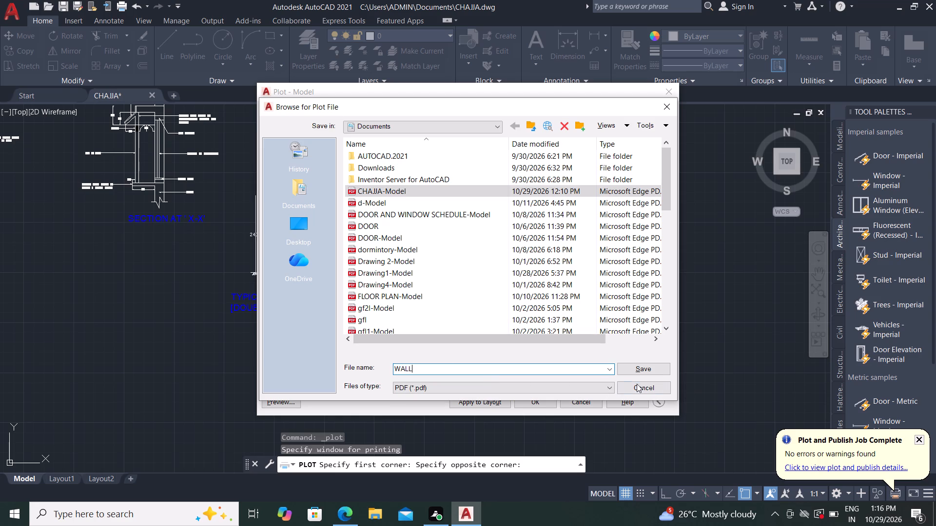
left_click(636, 372)
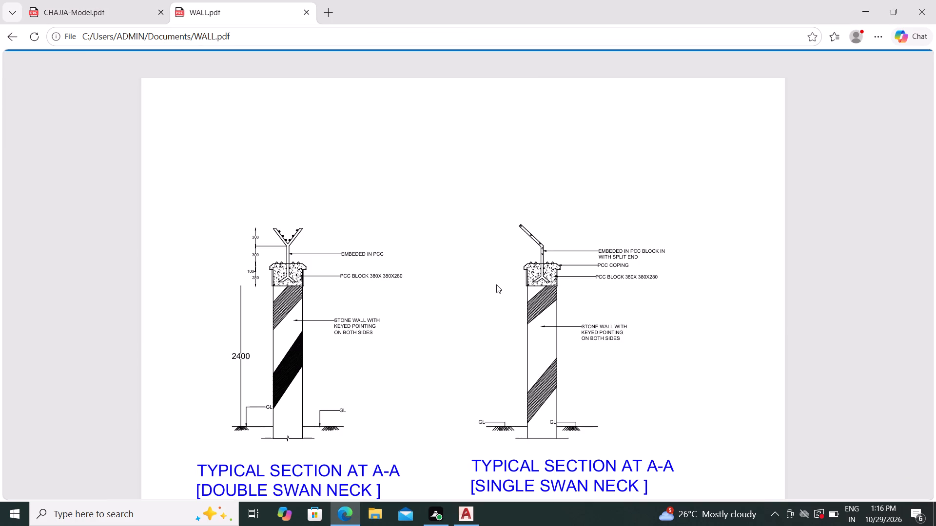
Save a copy of the plotted wall sections PDF as WALL on the Desktop and close the PDF viewer.
scroll(496, 284, "down", 2)
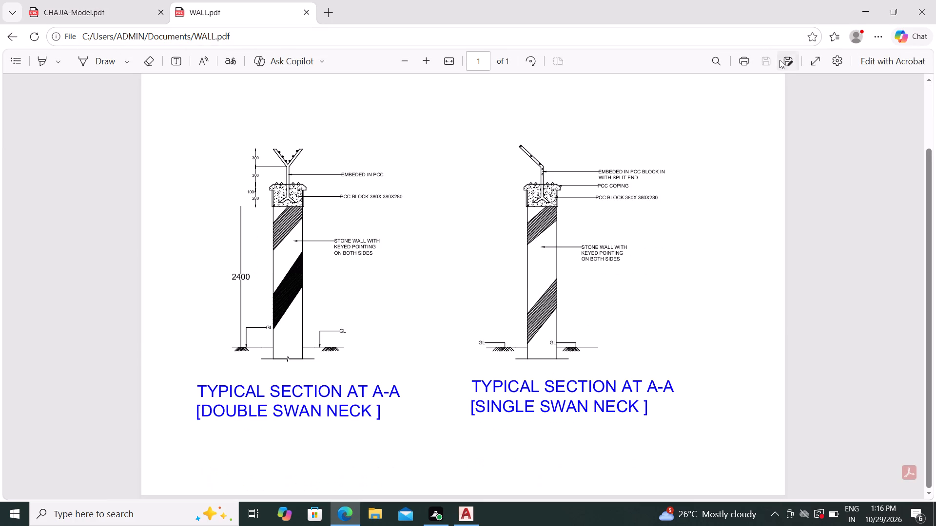
left_click(780, 60)
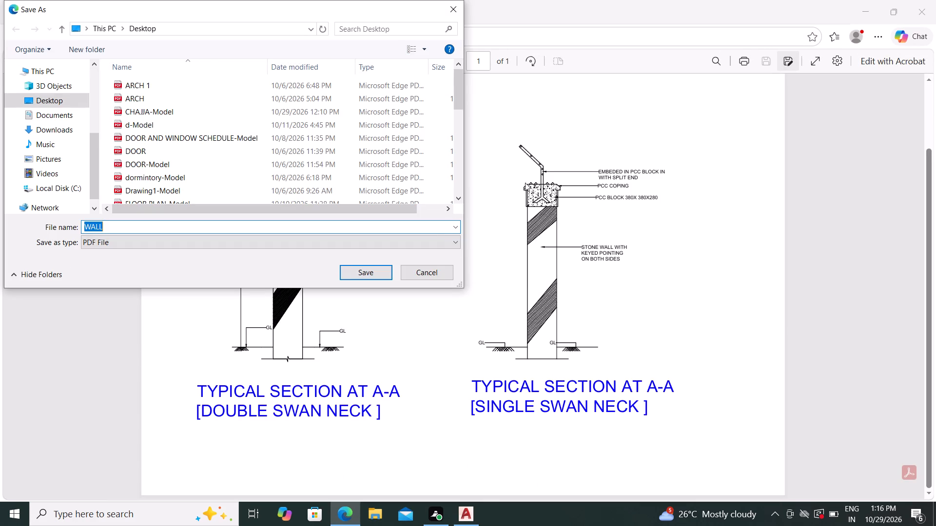
left_click(379, 272)
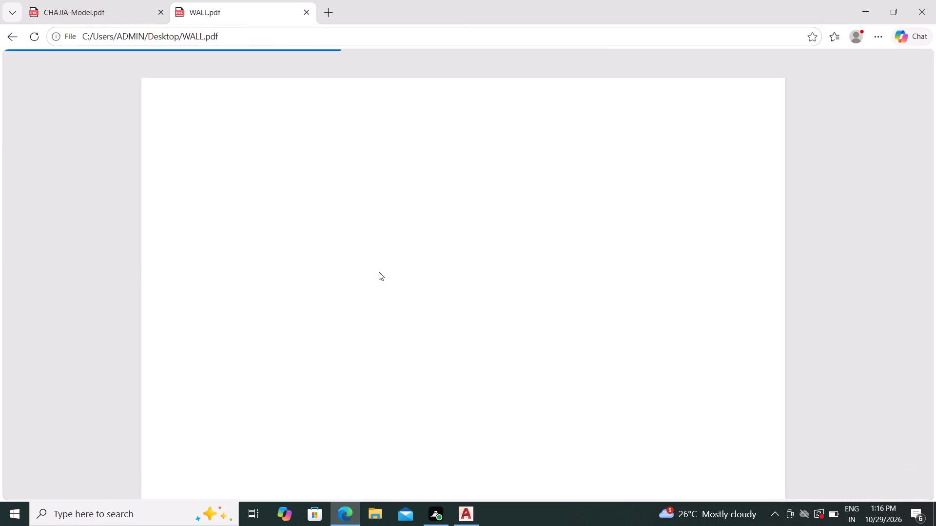
scroll(391, 279, "down", 4)
scroll(431, 293, "down", 2)
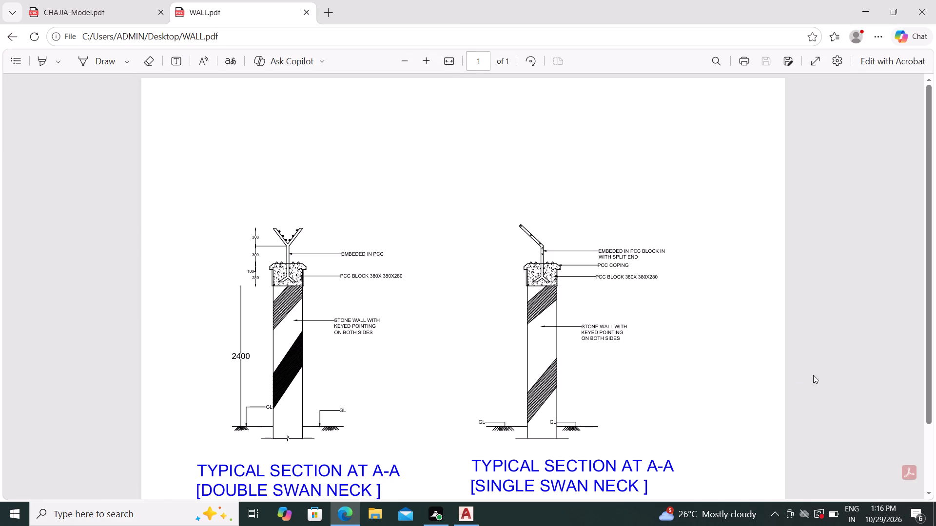
left_click(919, 12)
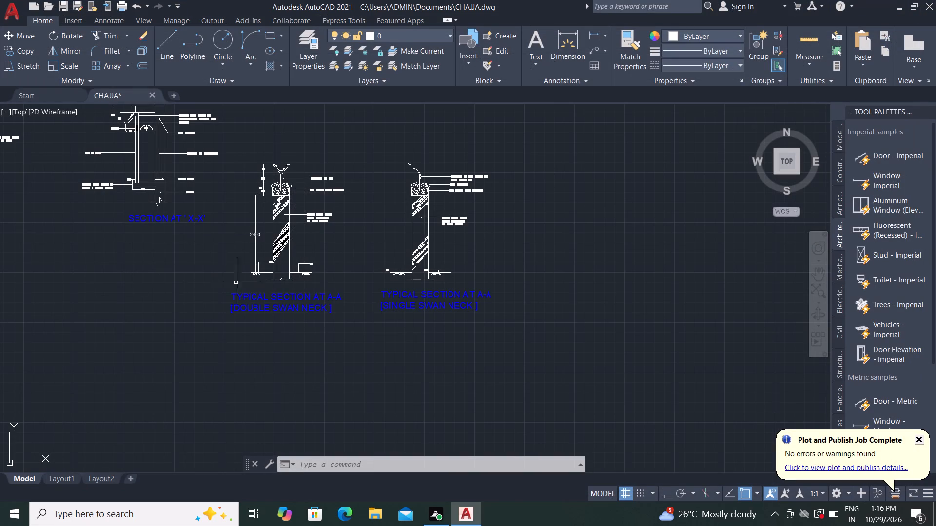
Save the drawing under the name CHAJJA in the Documents folder in AutoCAD 2018 Drawing format, replacing the existing file.
middle_click_drag(292, 270, 346, 297)
scroll(364, 311, "down", 1)
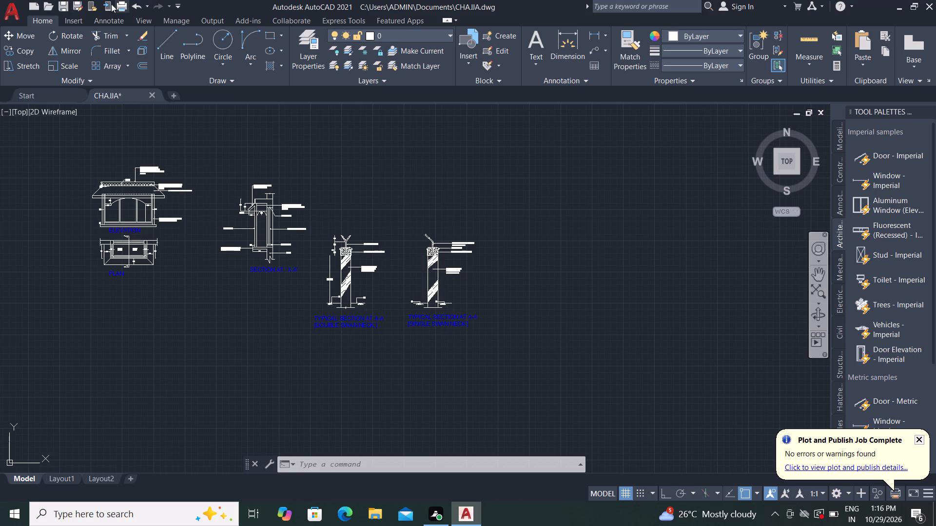
left_click(77, 0)
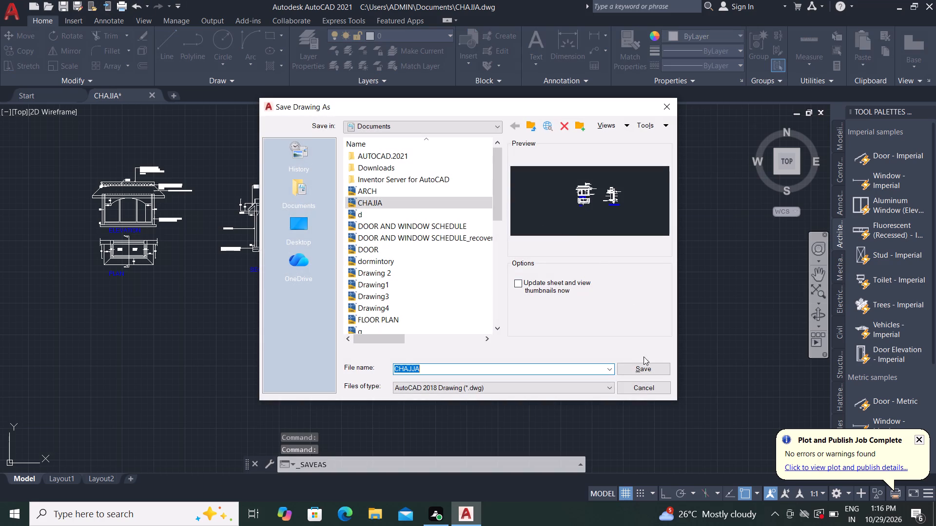
left_click(643, 369)
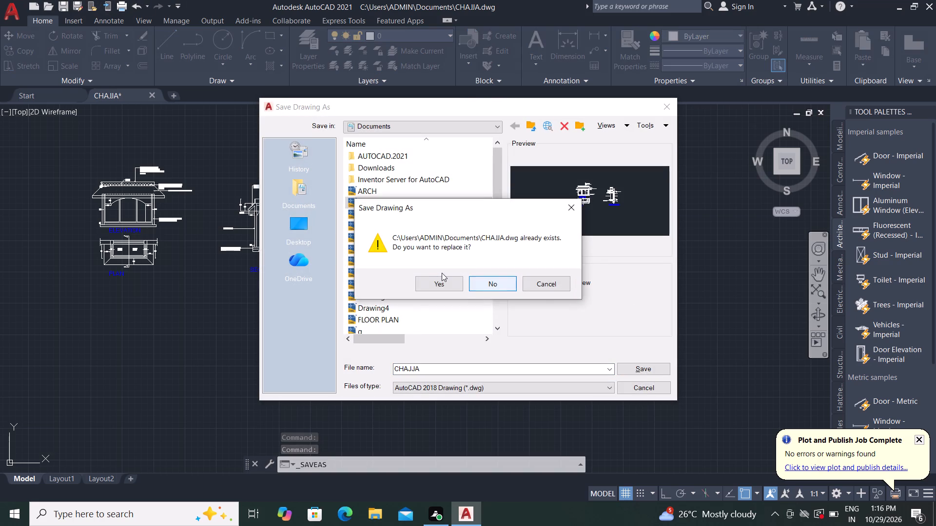
left_click(444, 276)
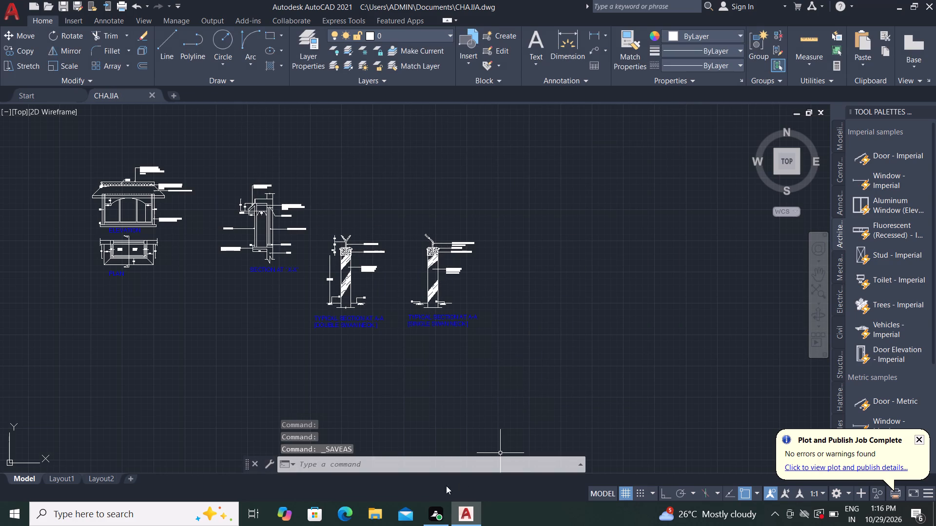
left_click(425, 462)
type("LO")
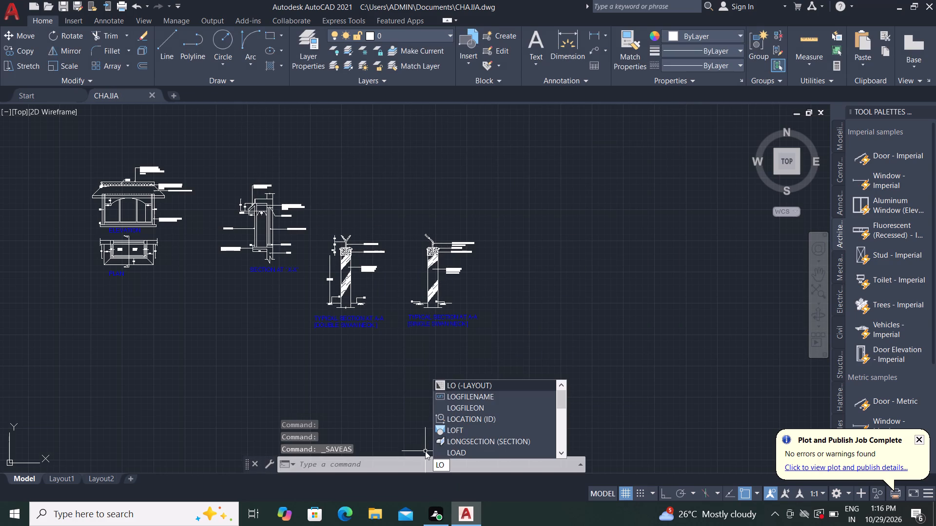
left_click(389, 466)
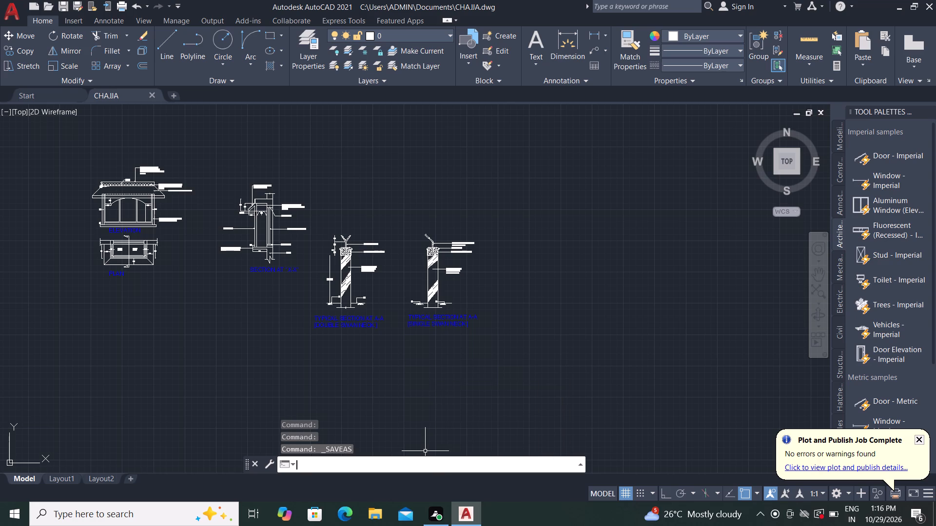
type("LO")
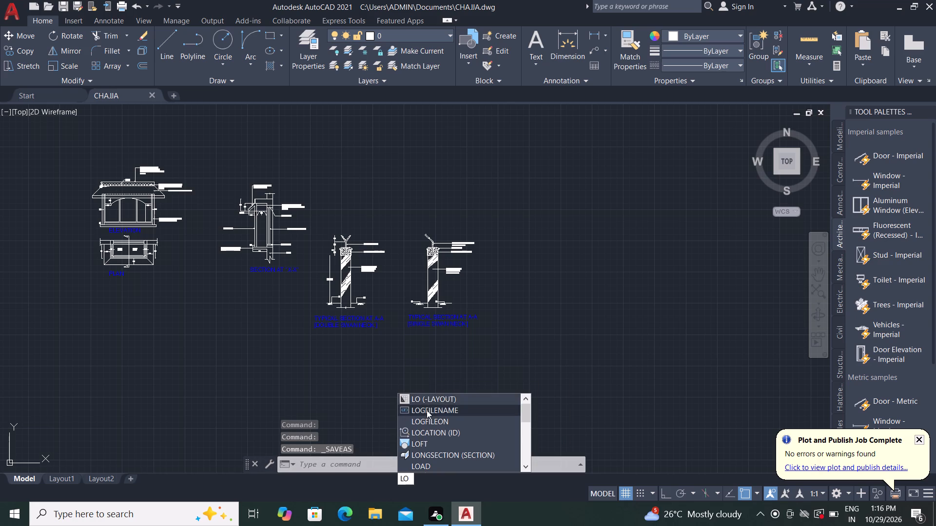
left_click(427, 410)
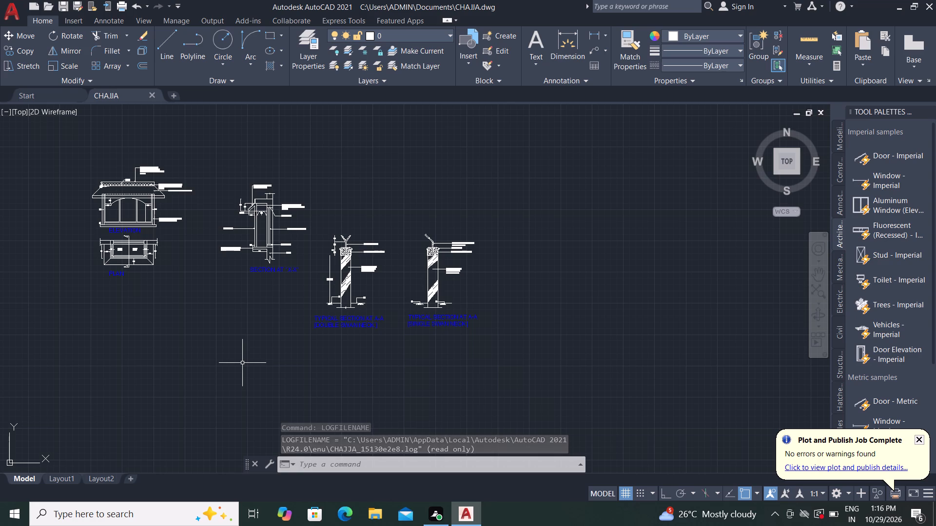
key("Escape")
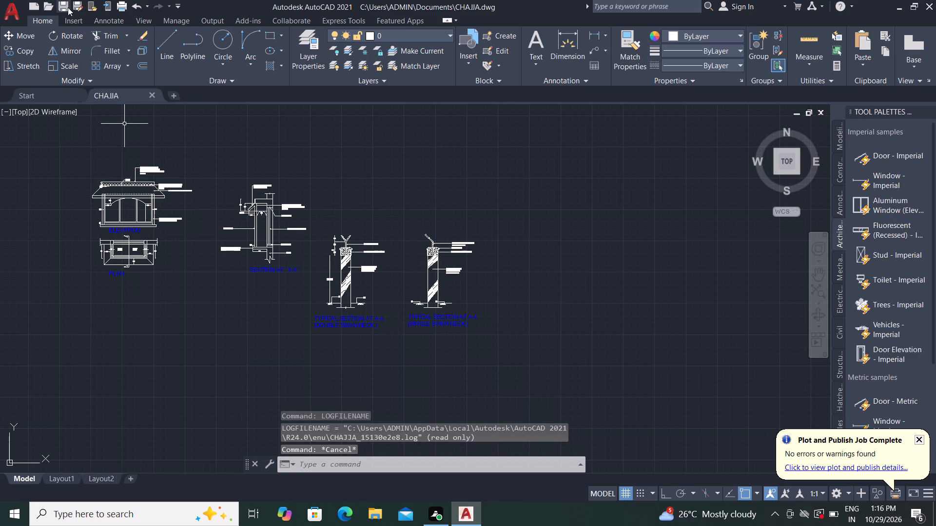
Save the drawing once more as CHAJJA in the Documents folder, overwriting the existing file.
left_click(78, 6)
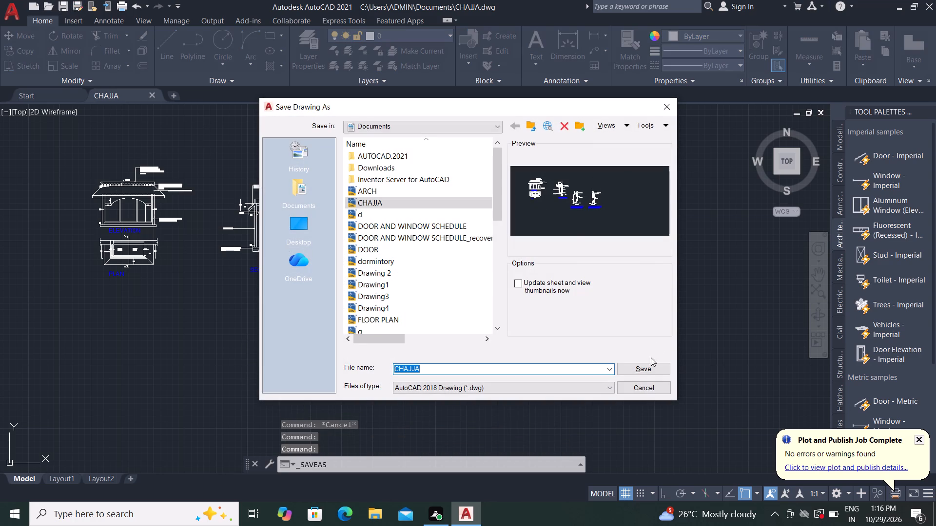
left_click(646, 368)
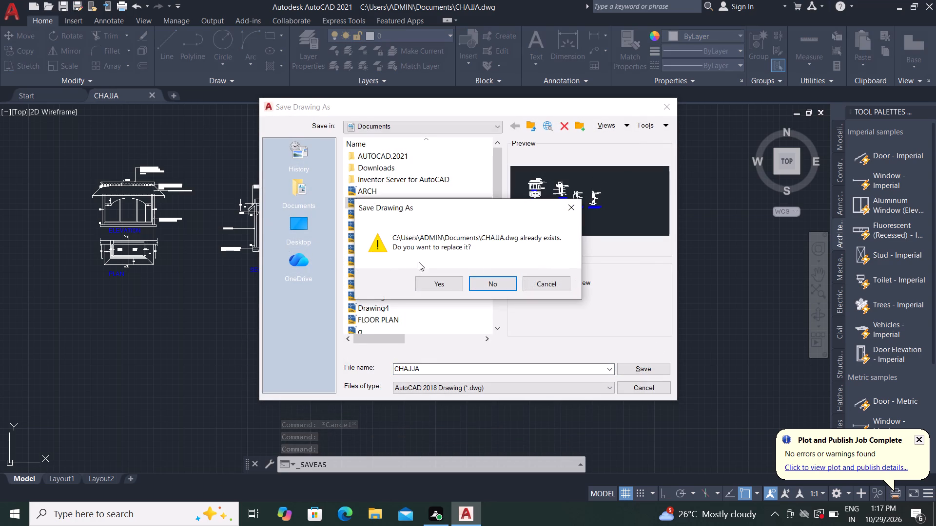
left_click(429, 288)
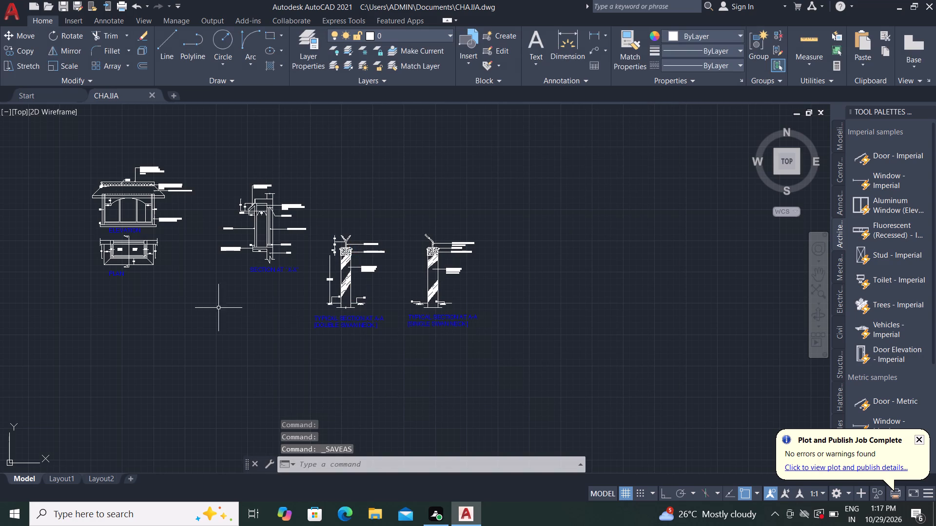